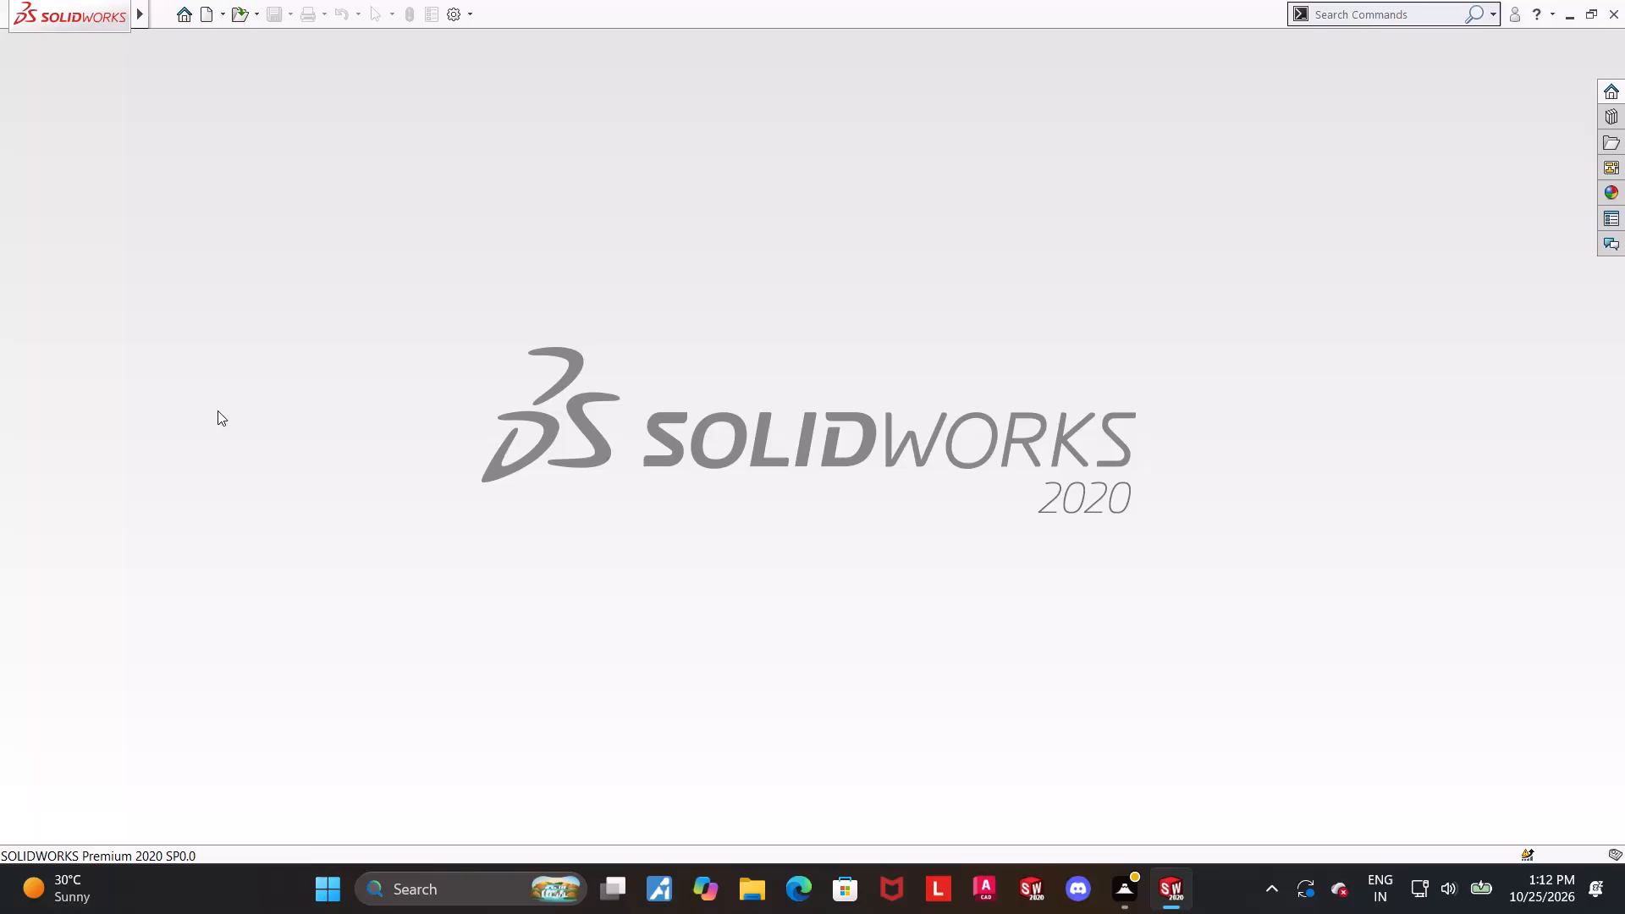
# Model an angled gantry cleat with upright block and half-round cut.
# Create a new part document.
pyautogui.click(199, 19)
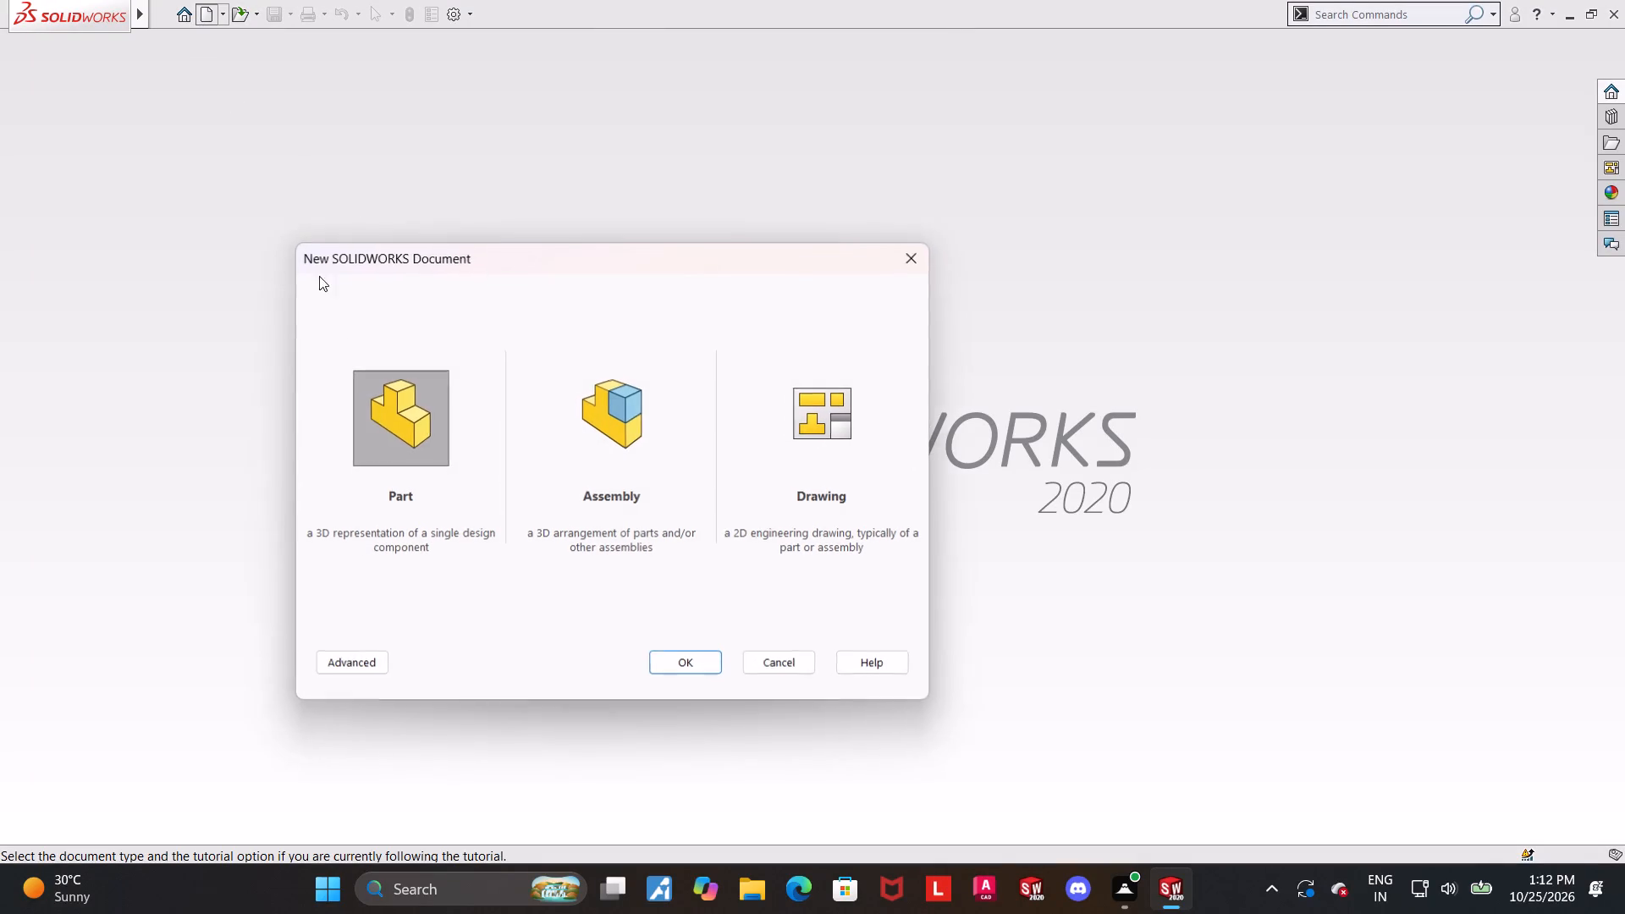
pyautogui.click(397, 429)
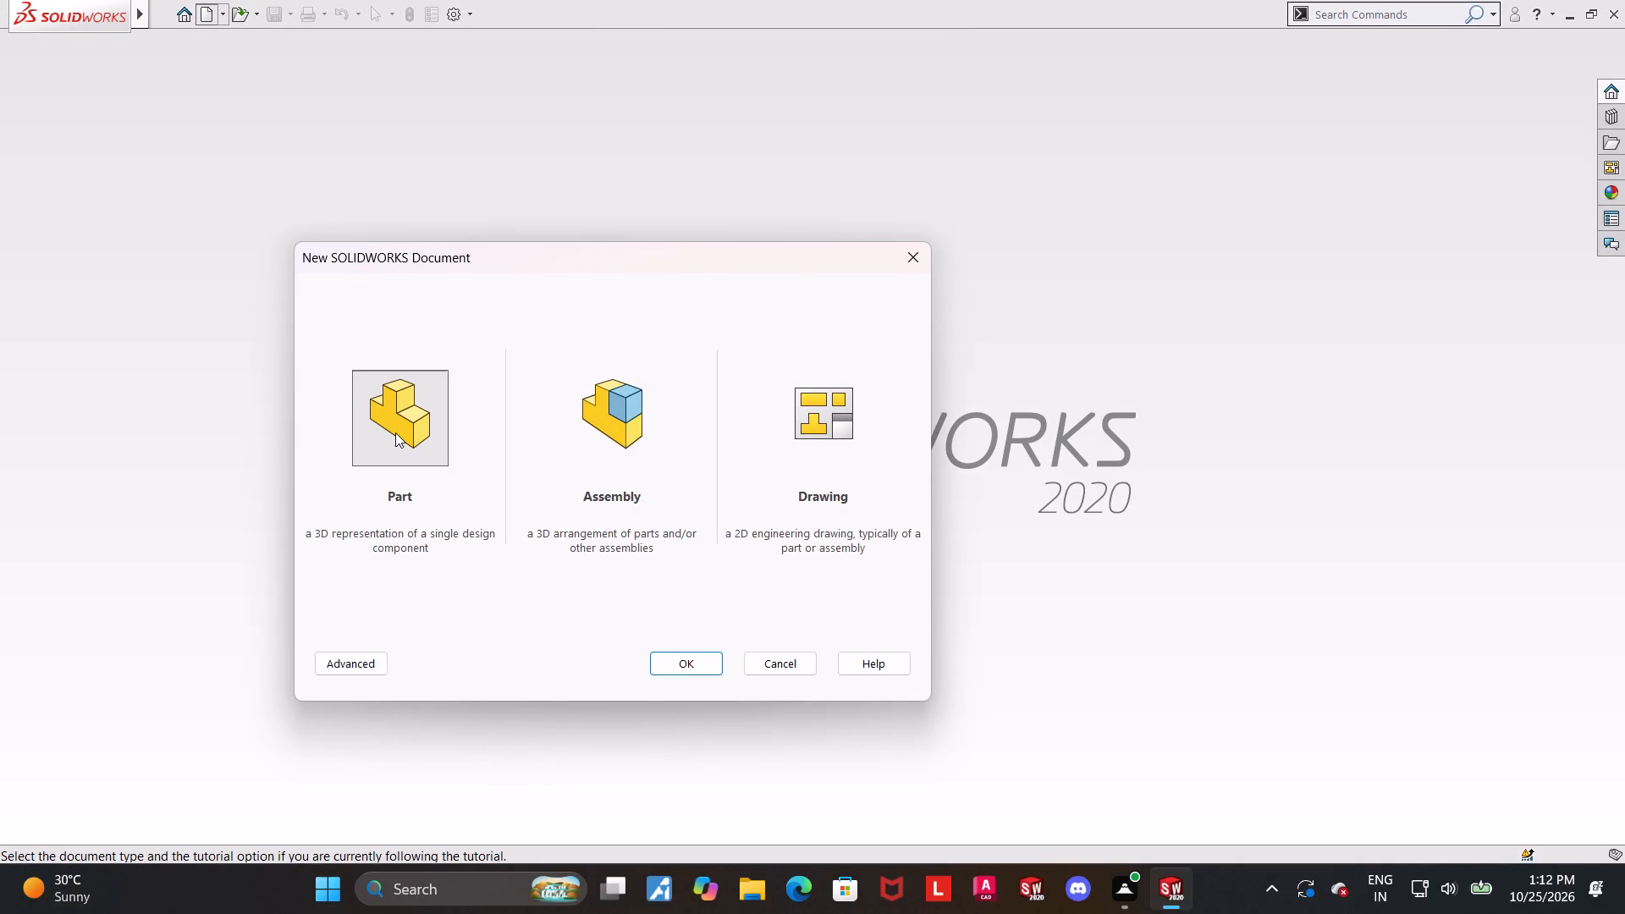
pyautogui.doubleClick(395, 432)
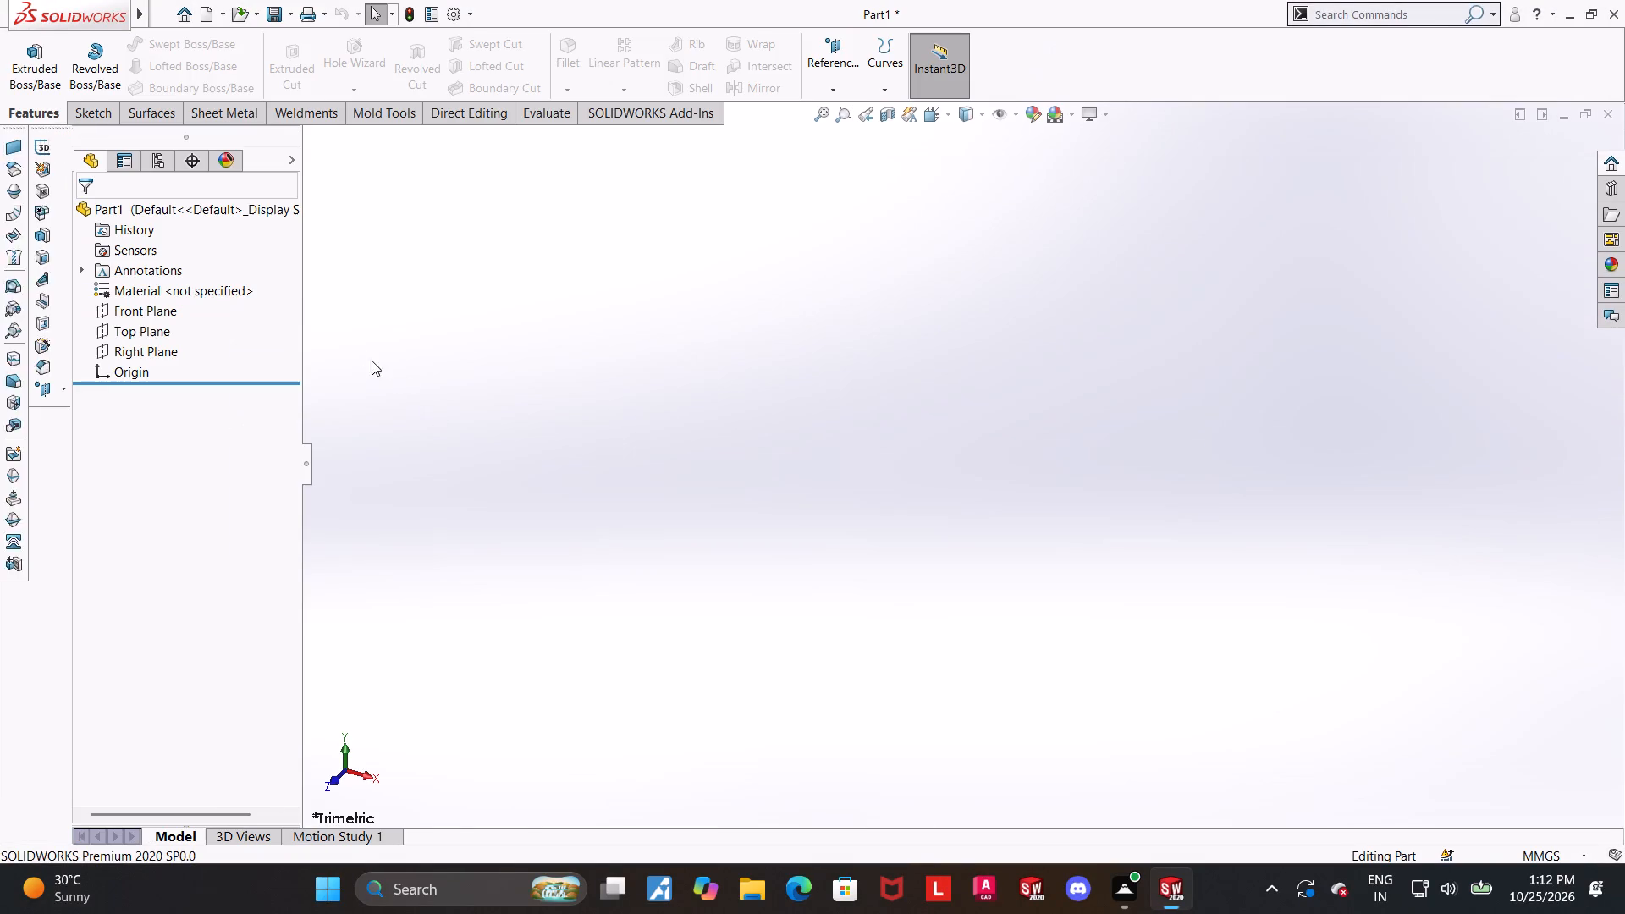
# On the Right Plane, sketch the profile's left-hand stepped outline from the origin, starting about 40 mm horizontally and ending with a bottom line about 71 mm long.
pyautogui.click(120, 346)
pyautogui.click(140, 322)
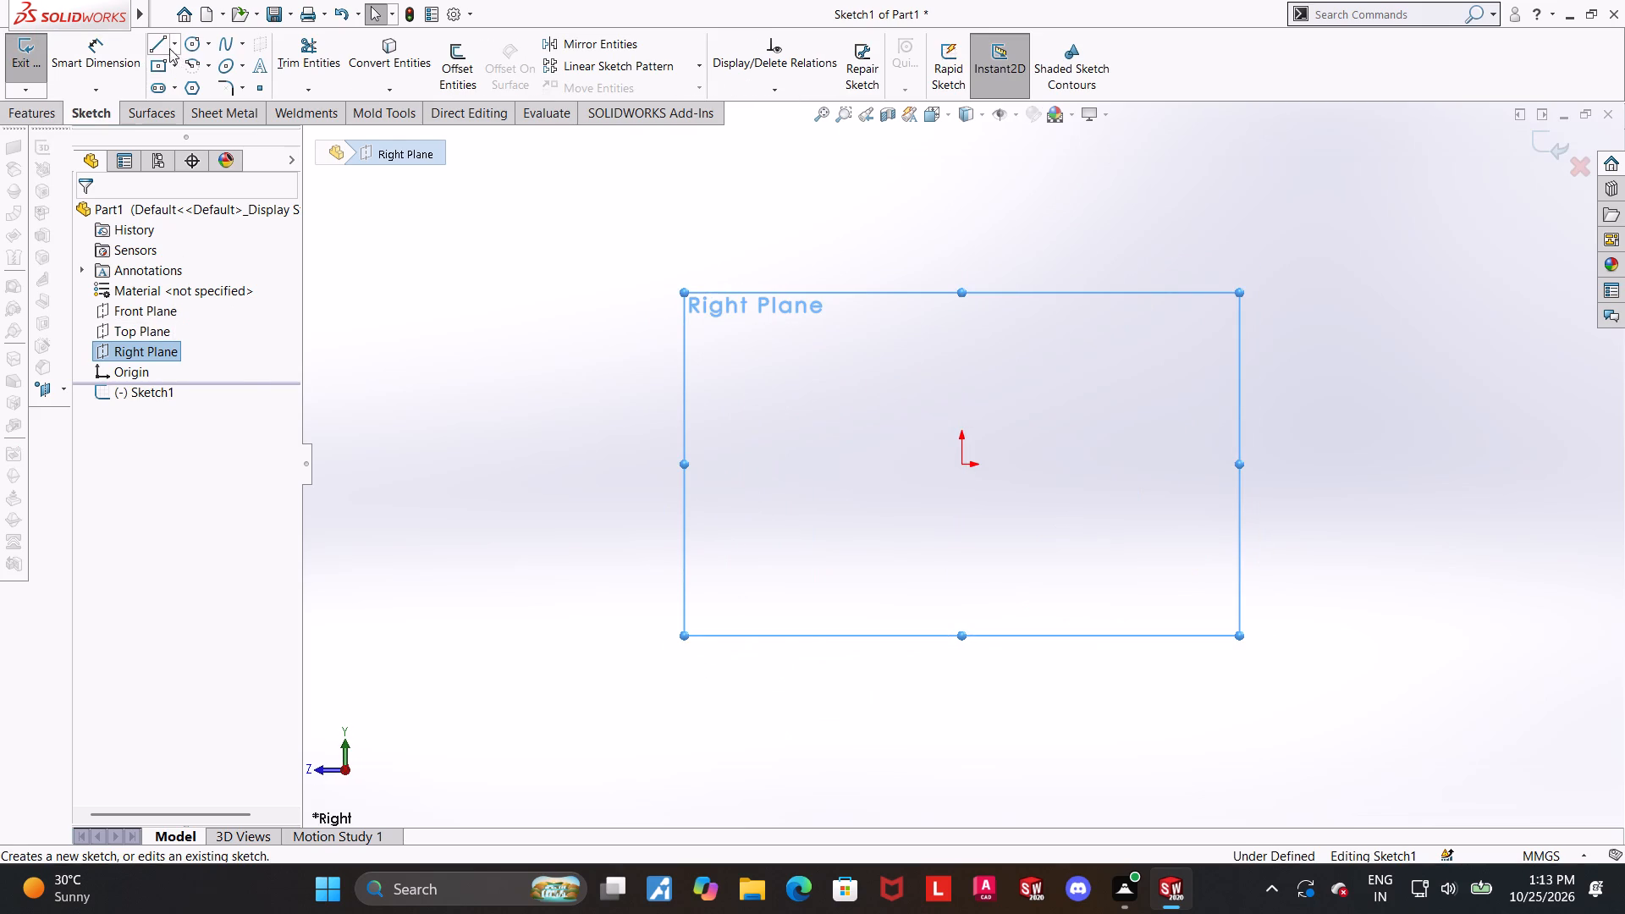
pyautogui.click(163, 43)
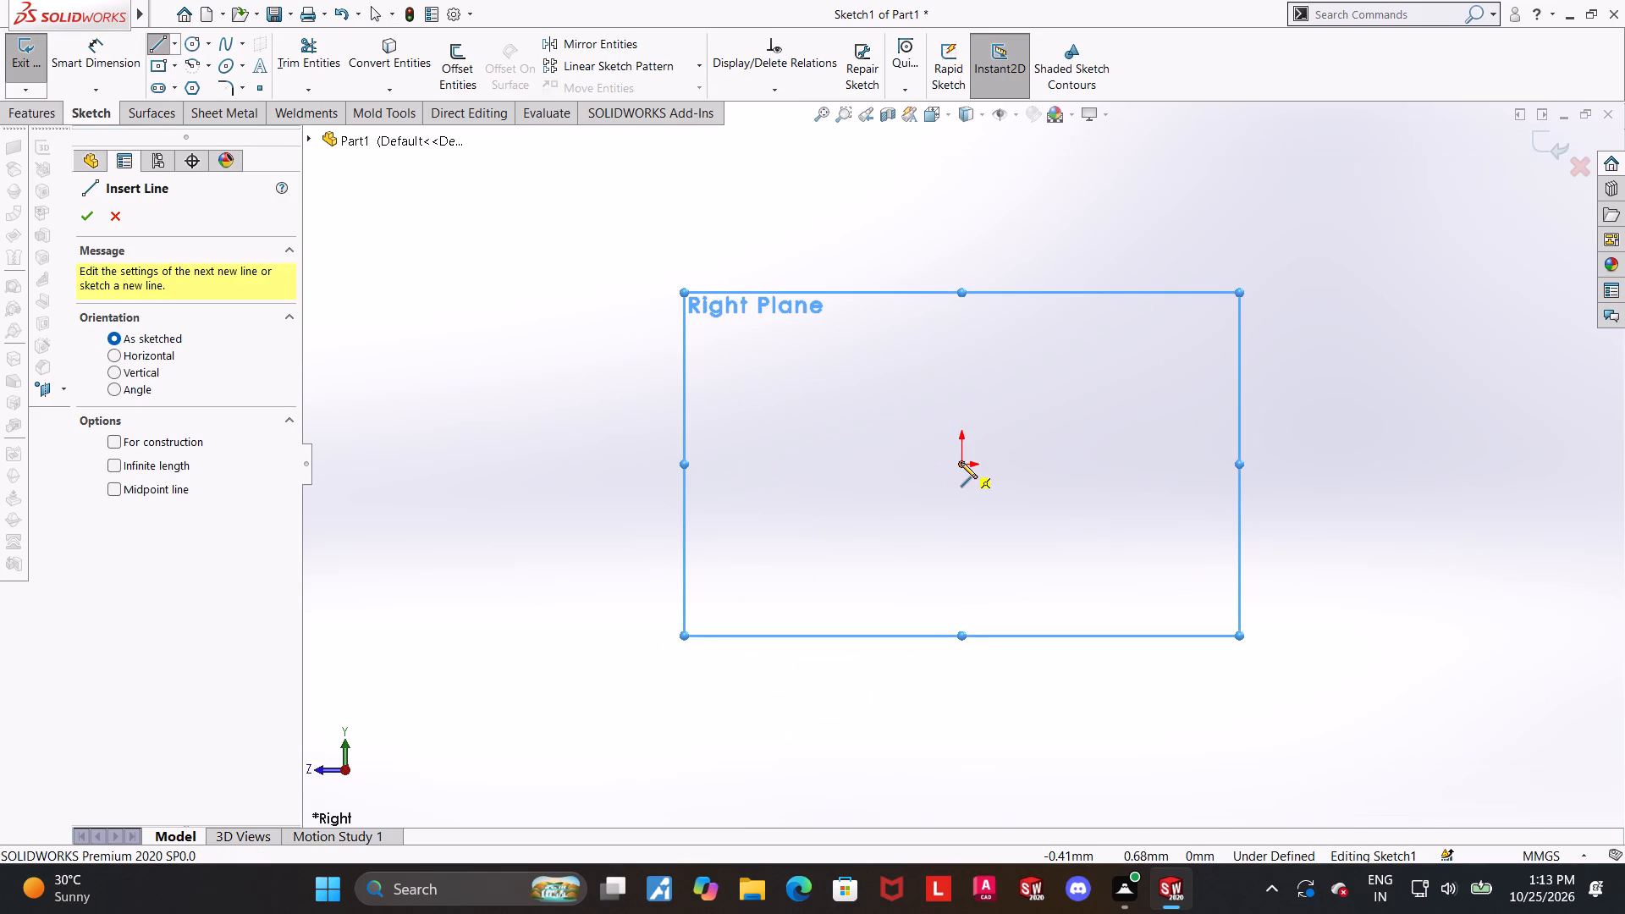
pyautogui.click(963, 463)
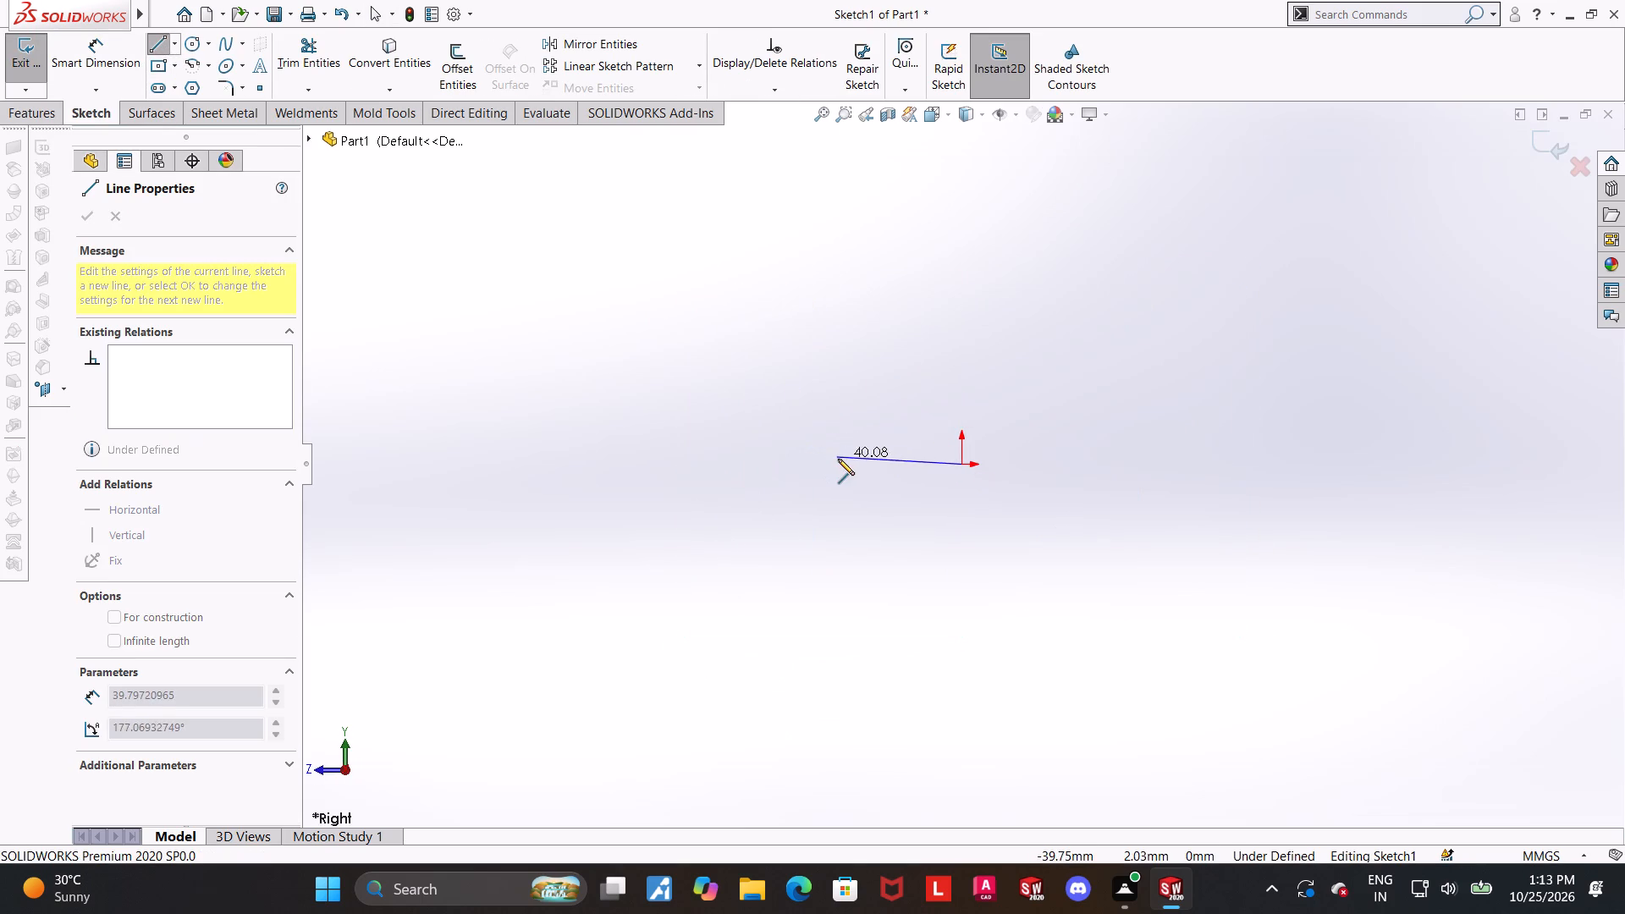
pyautogui.click(839, 461)
pyautogui.click(840, 550)
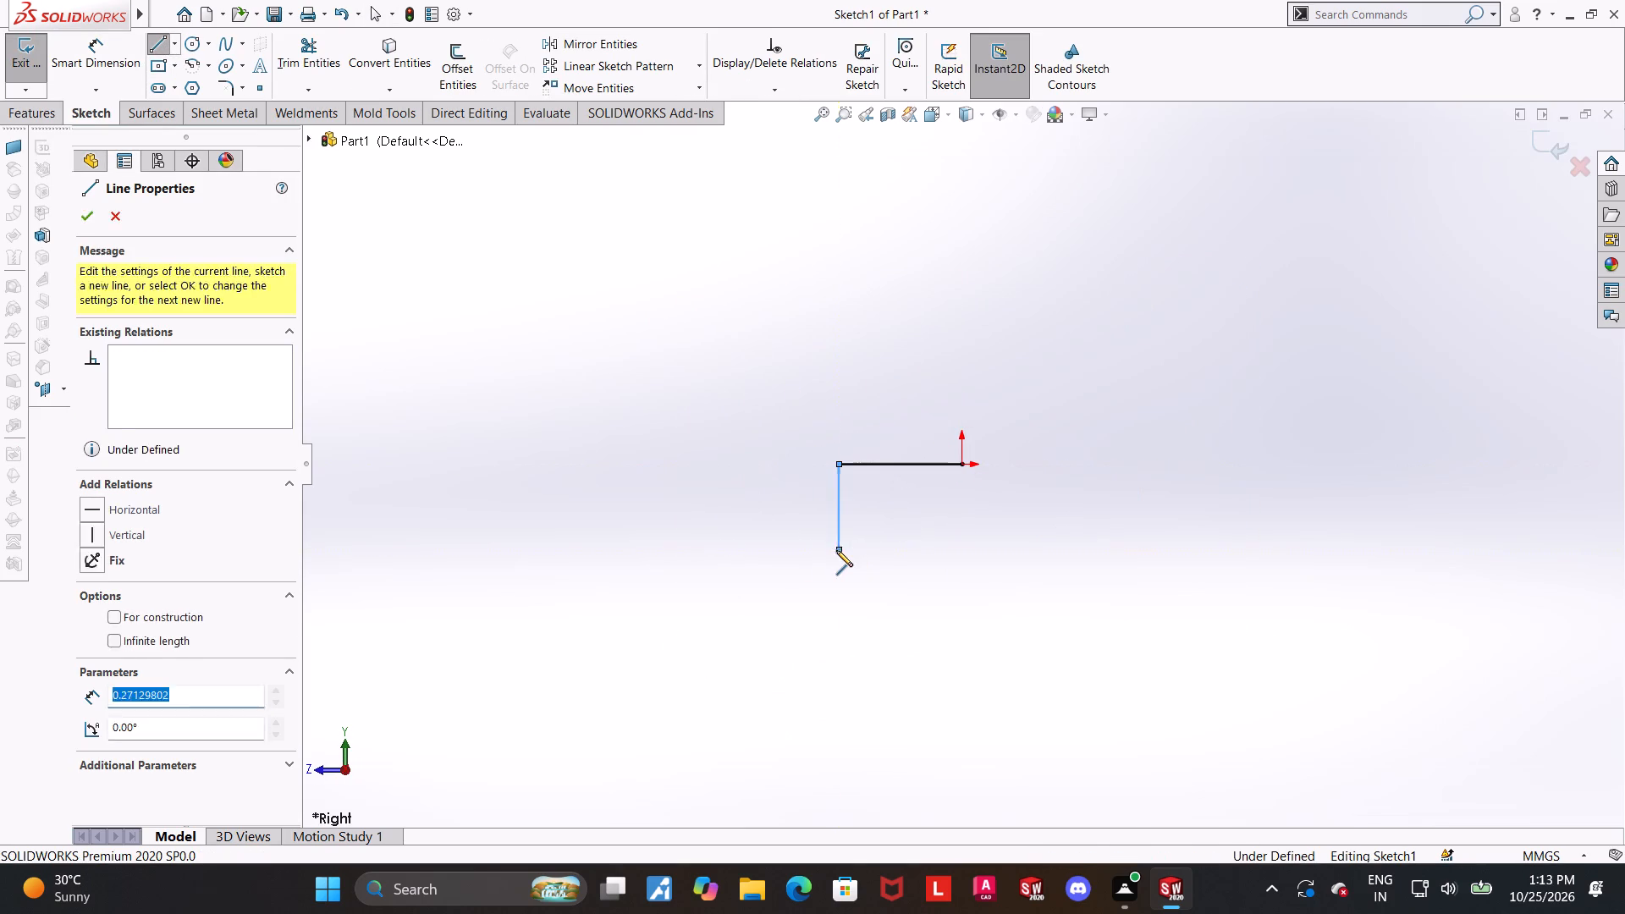
pyautogui.click(664, 549)
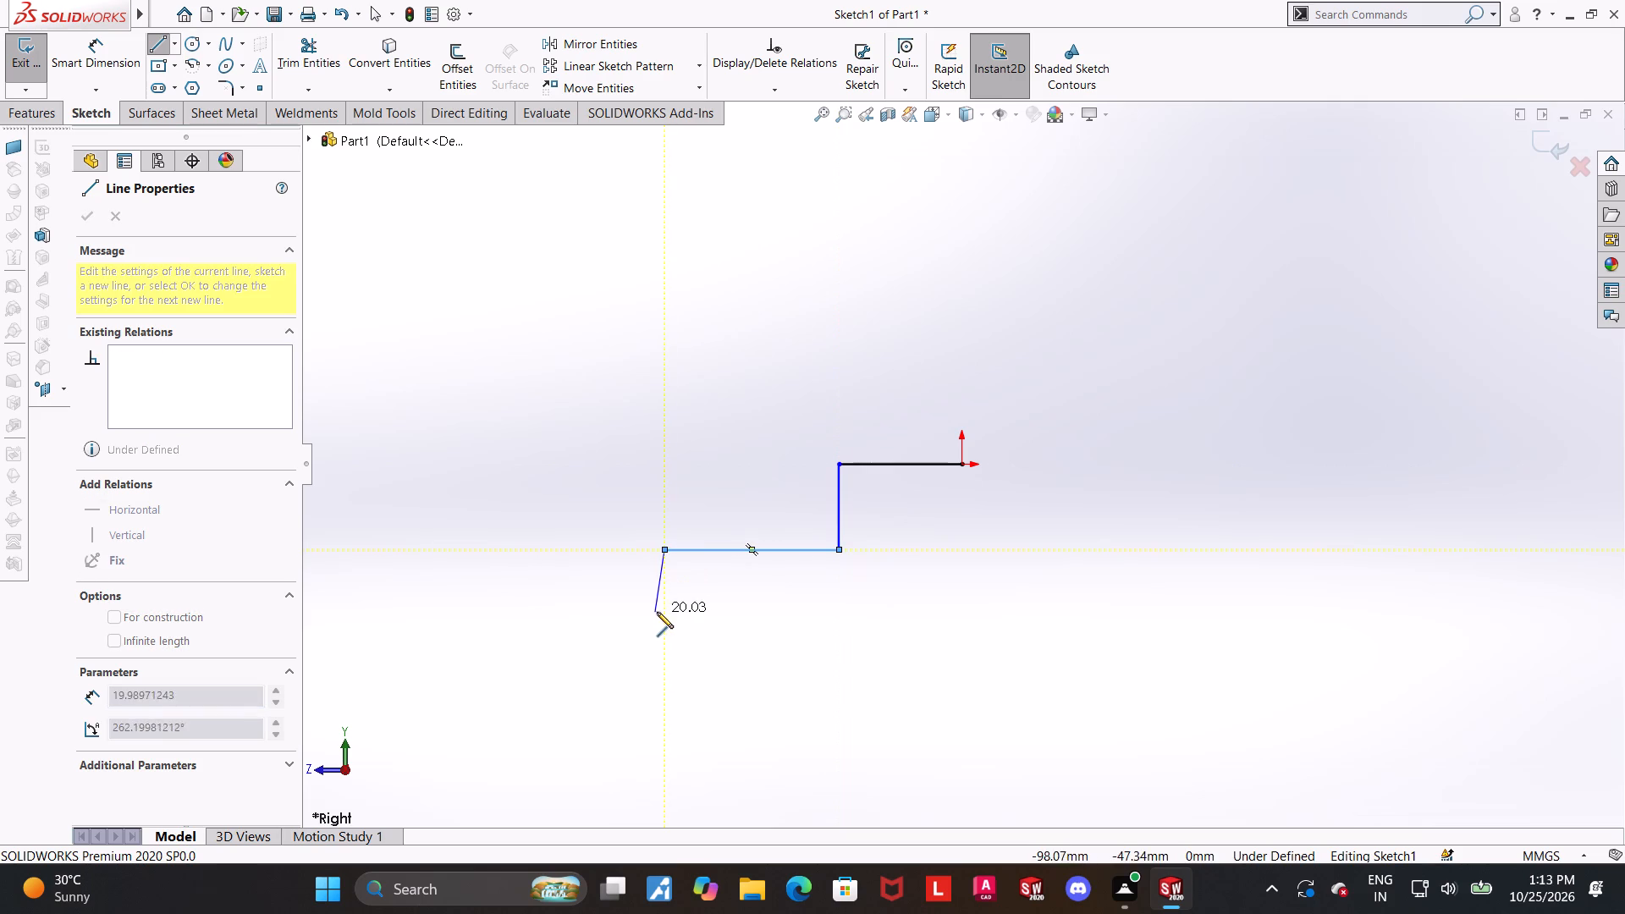
pyautogui.click(664, 612)
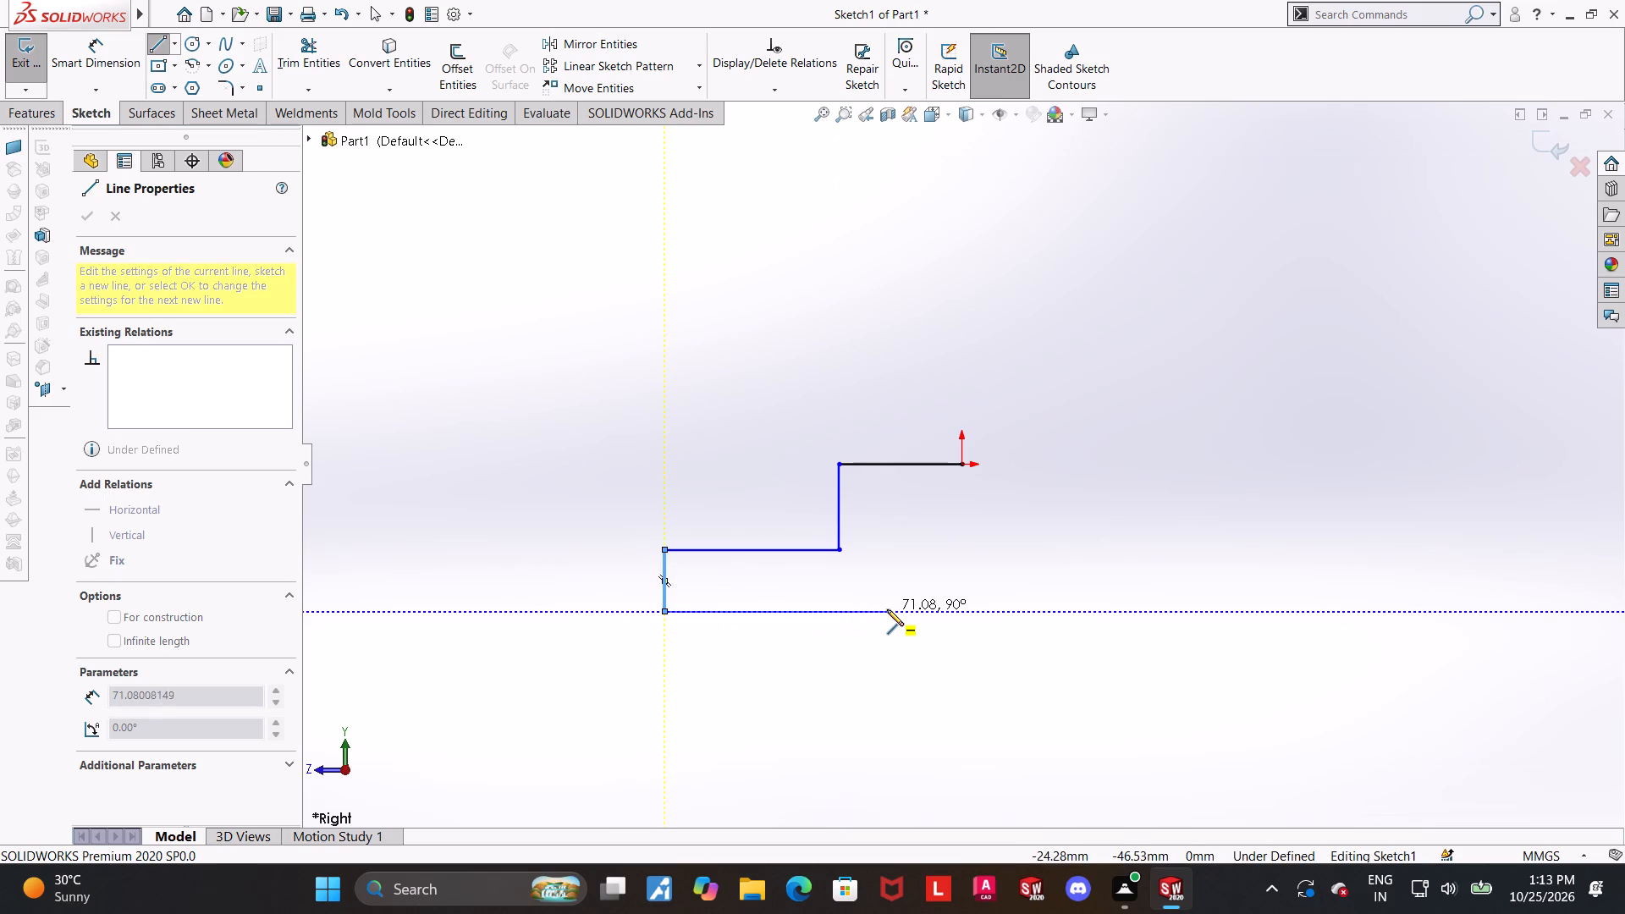
pyautogui.click(888, 609)
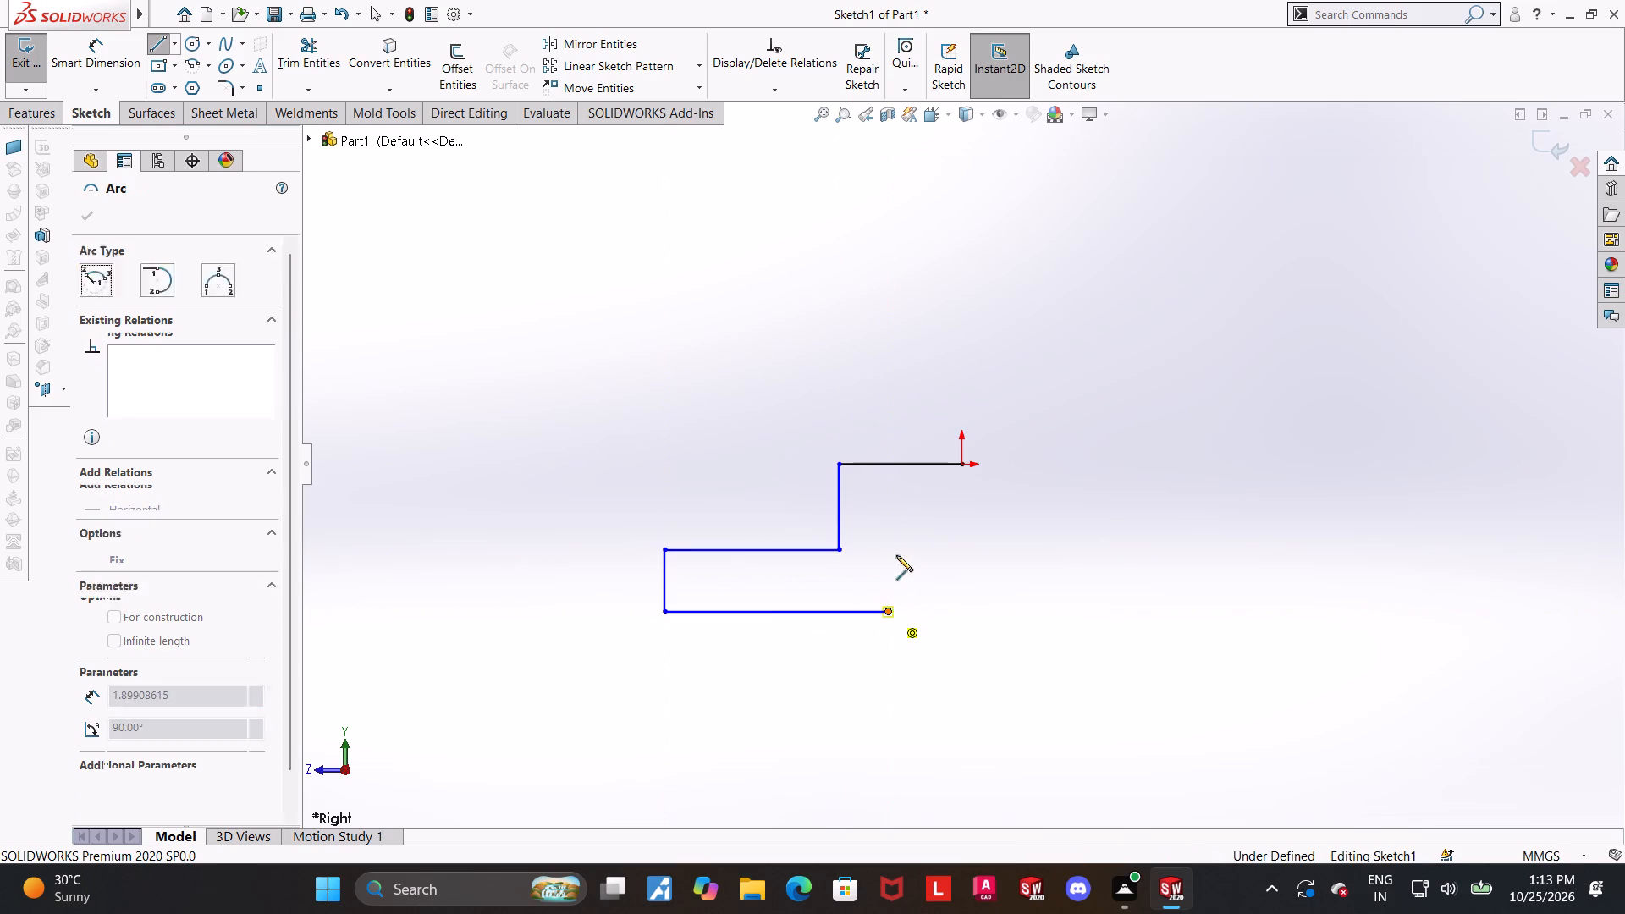
# Close the profile with an upward arc of about 26 mm radius, a bottom line about 73 mm long, and matching right-hand steps back to the origin.
pyautogui.click(1050, 607)
pyautogui.click(1279, 616)
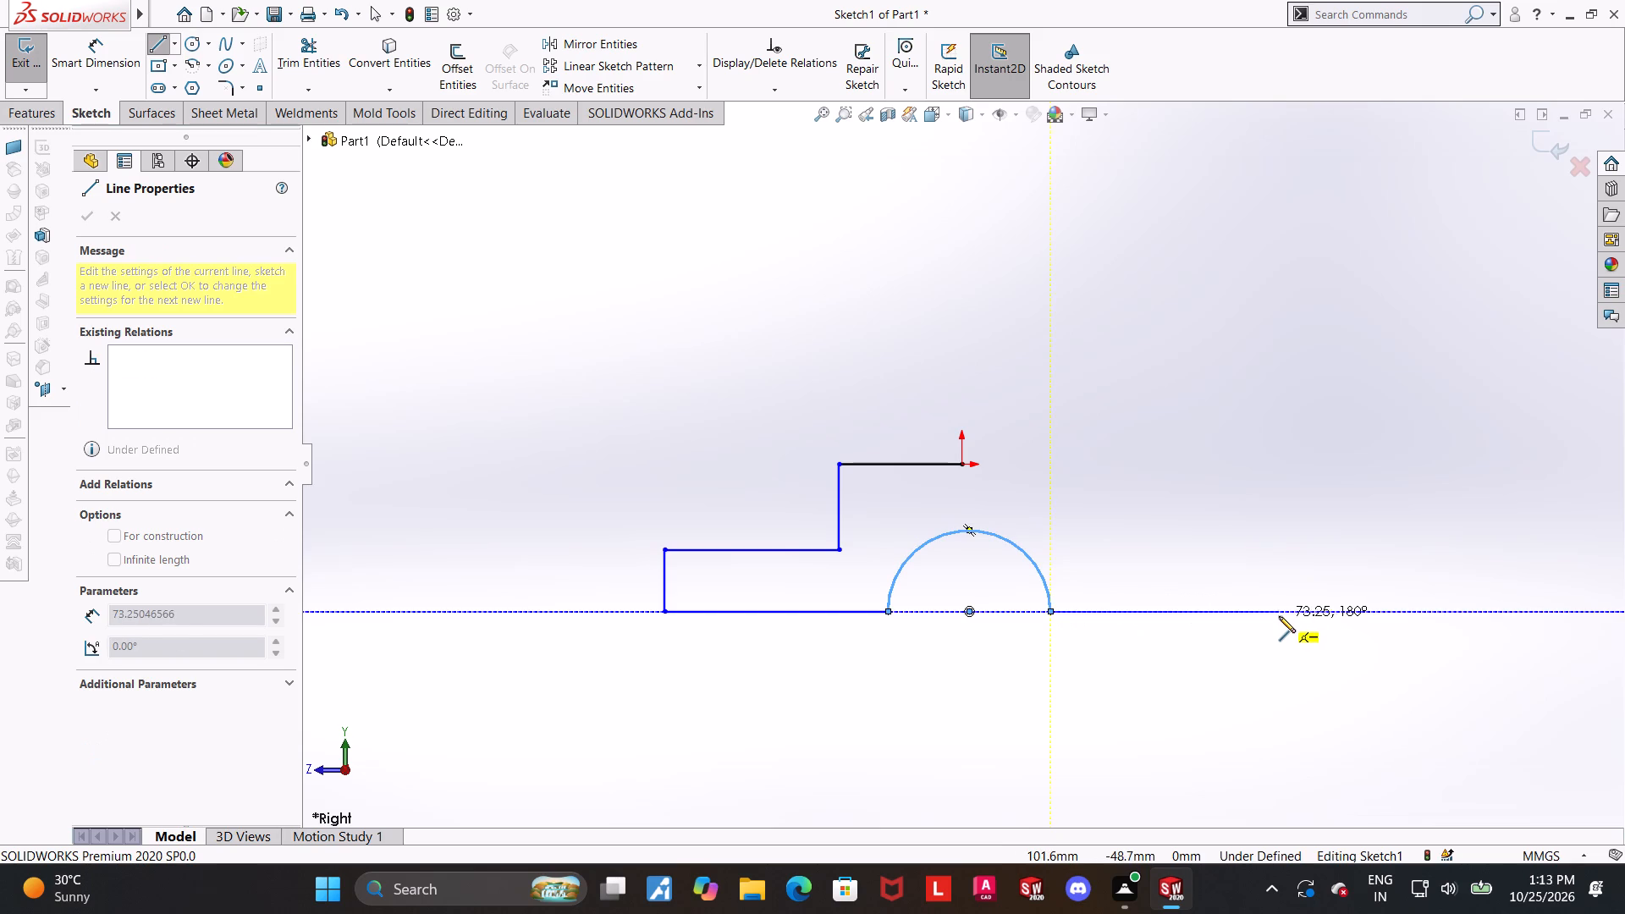
pyautogui.click(1276, 553)
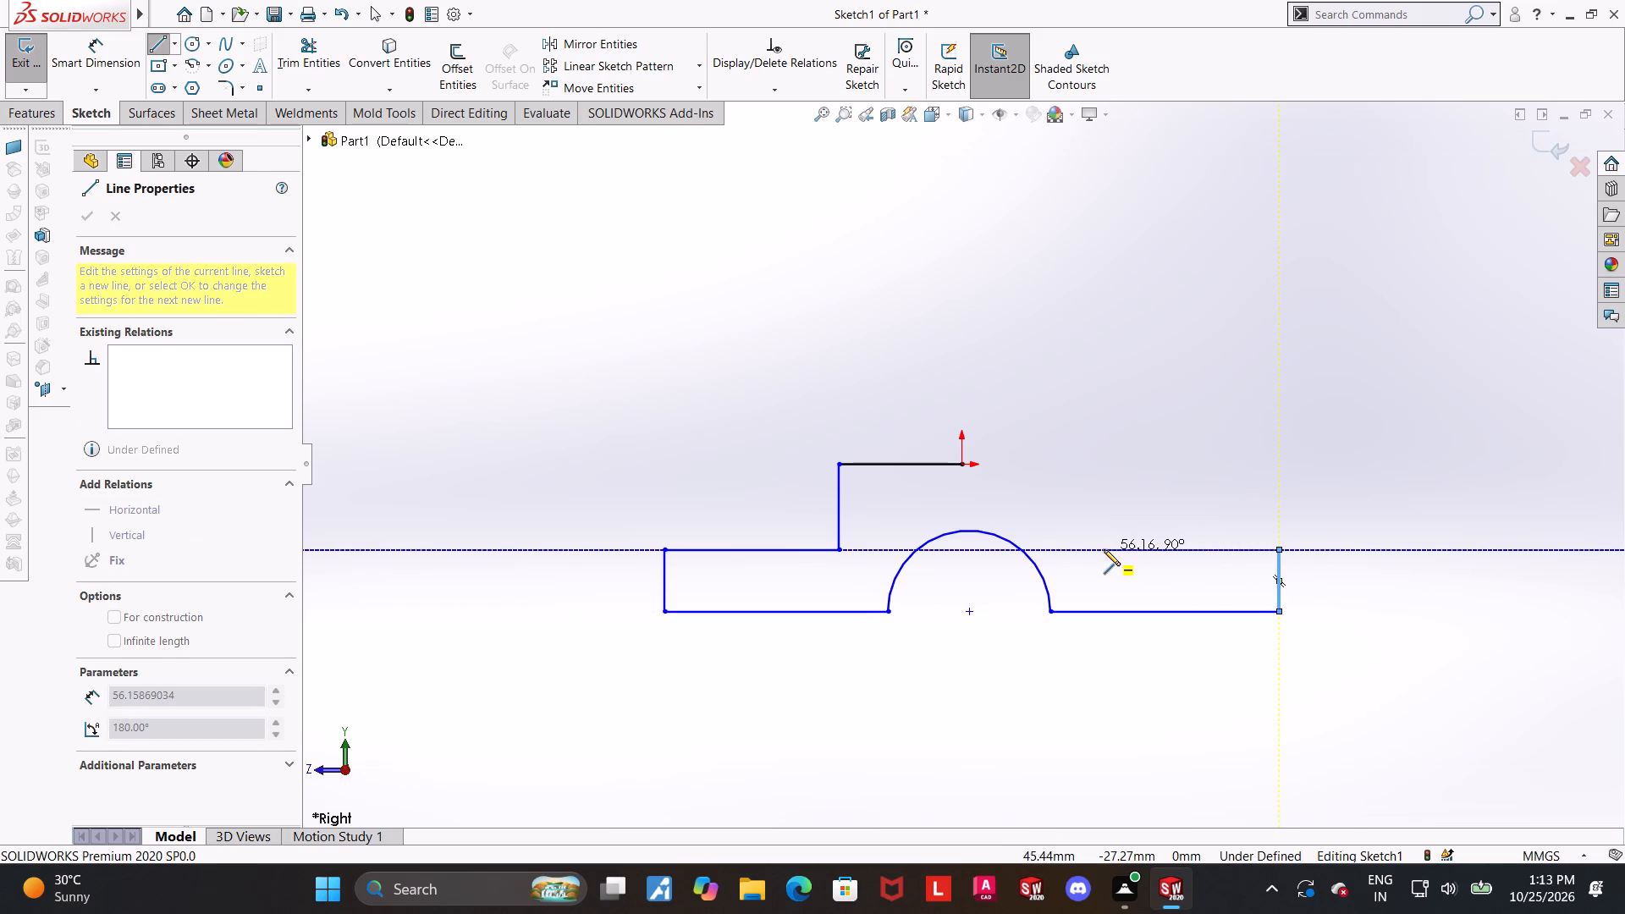
pyautogui.click(1096, 548)
pyautogui.click(1094, 463)
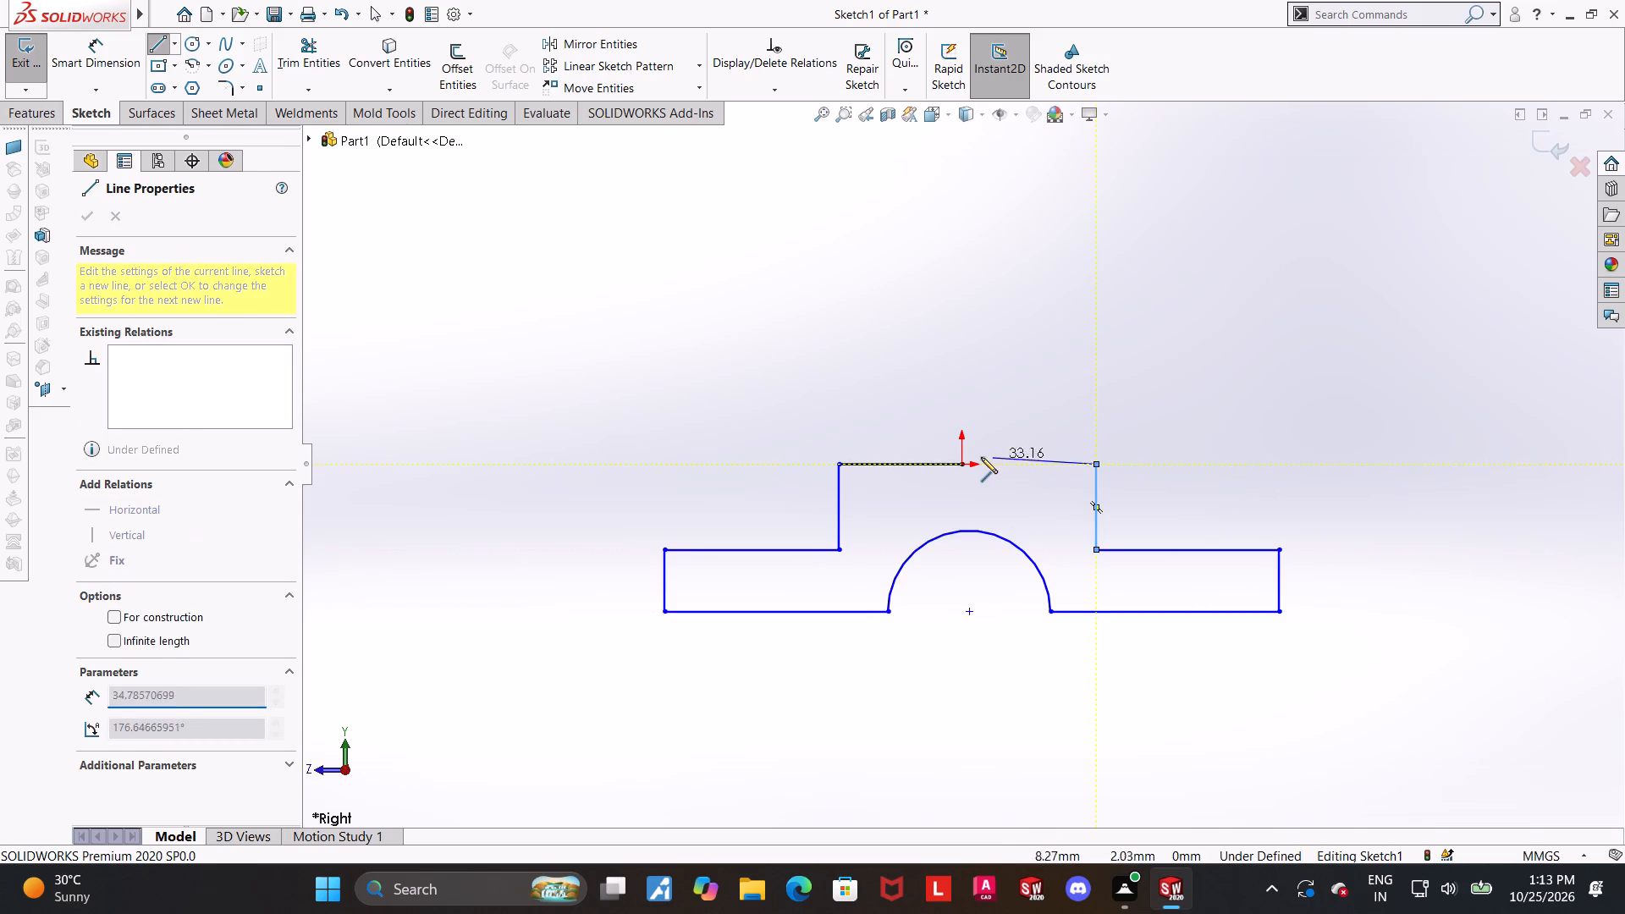
pyautogui.click(962, 468)
pyautogui.press('Escape')
pyautogui.press('Escape')
pyautogui.press('Escape')
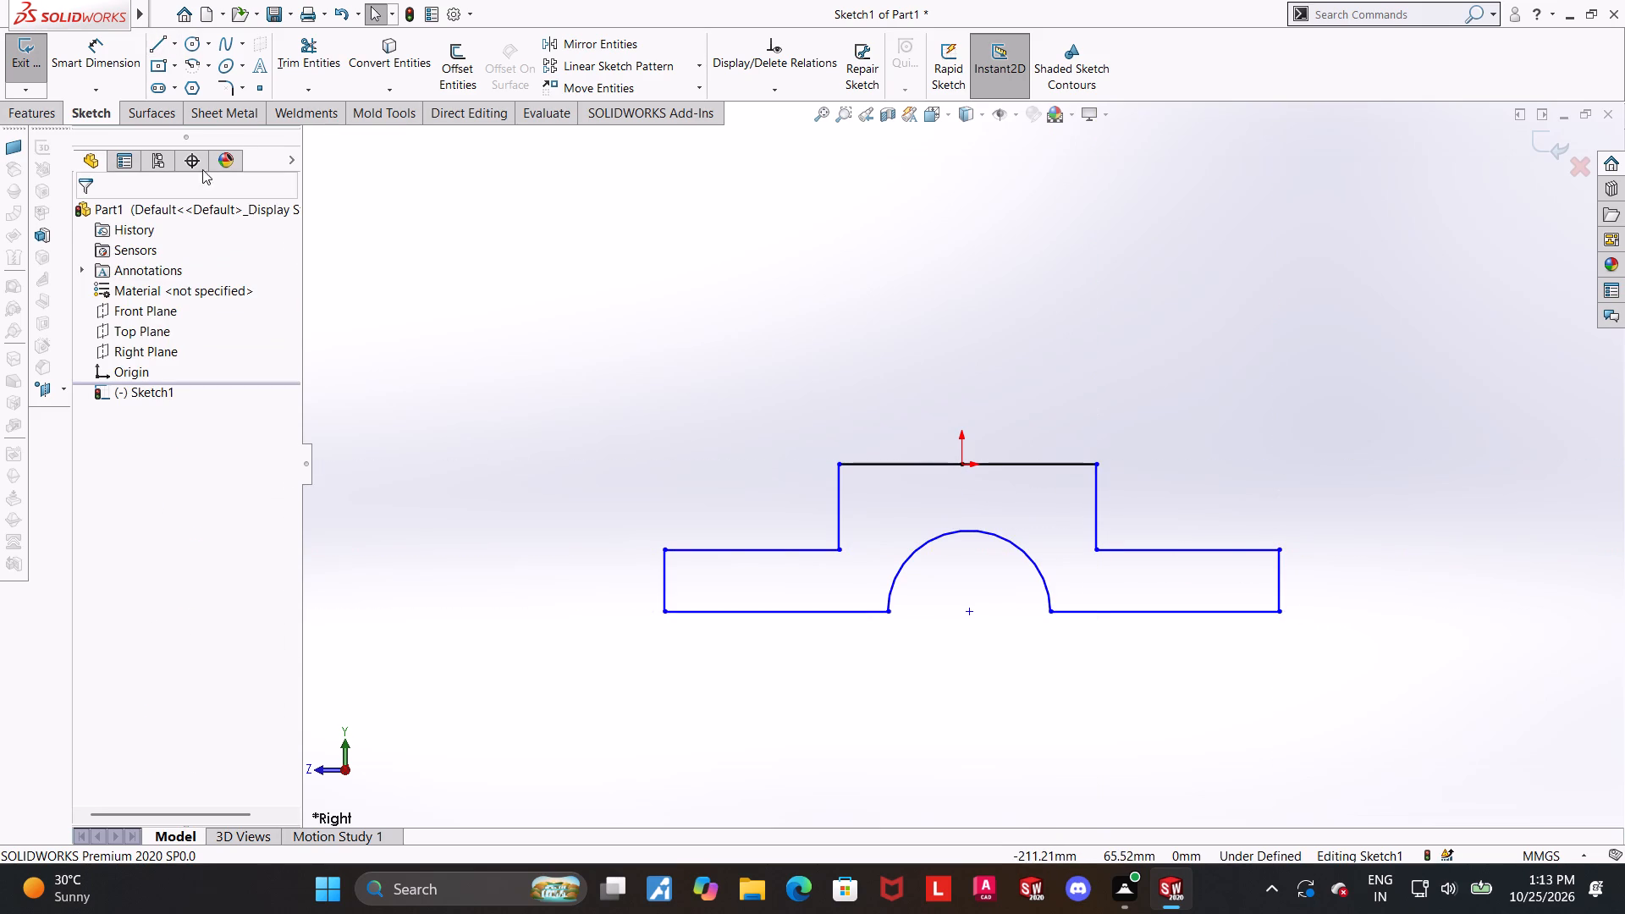
# Dimension the distance between the raised middle section's two vertical sides as 56 mm.
pyautogui.click(129, 69)
pyautogui.scroll(1, 921, 513)
pyautogui.scroll(-2, 928, 531)
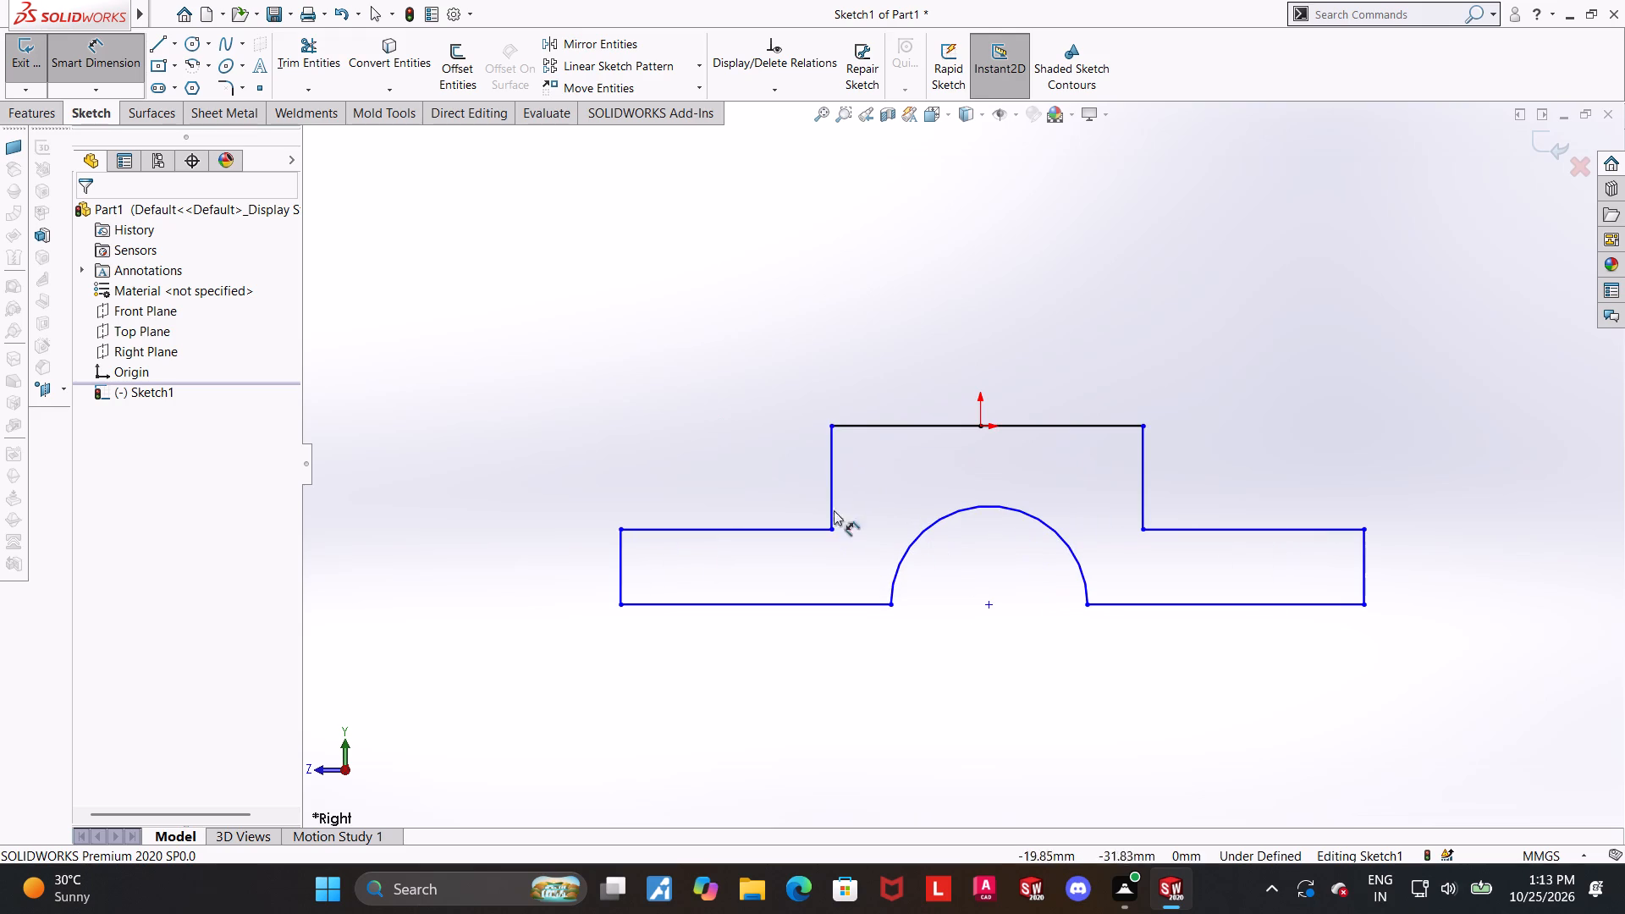
pyautogui.click(828, 468)
pyautogui.click(1143, 460)
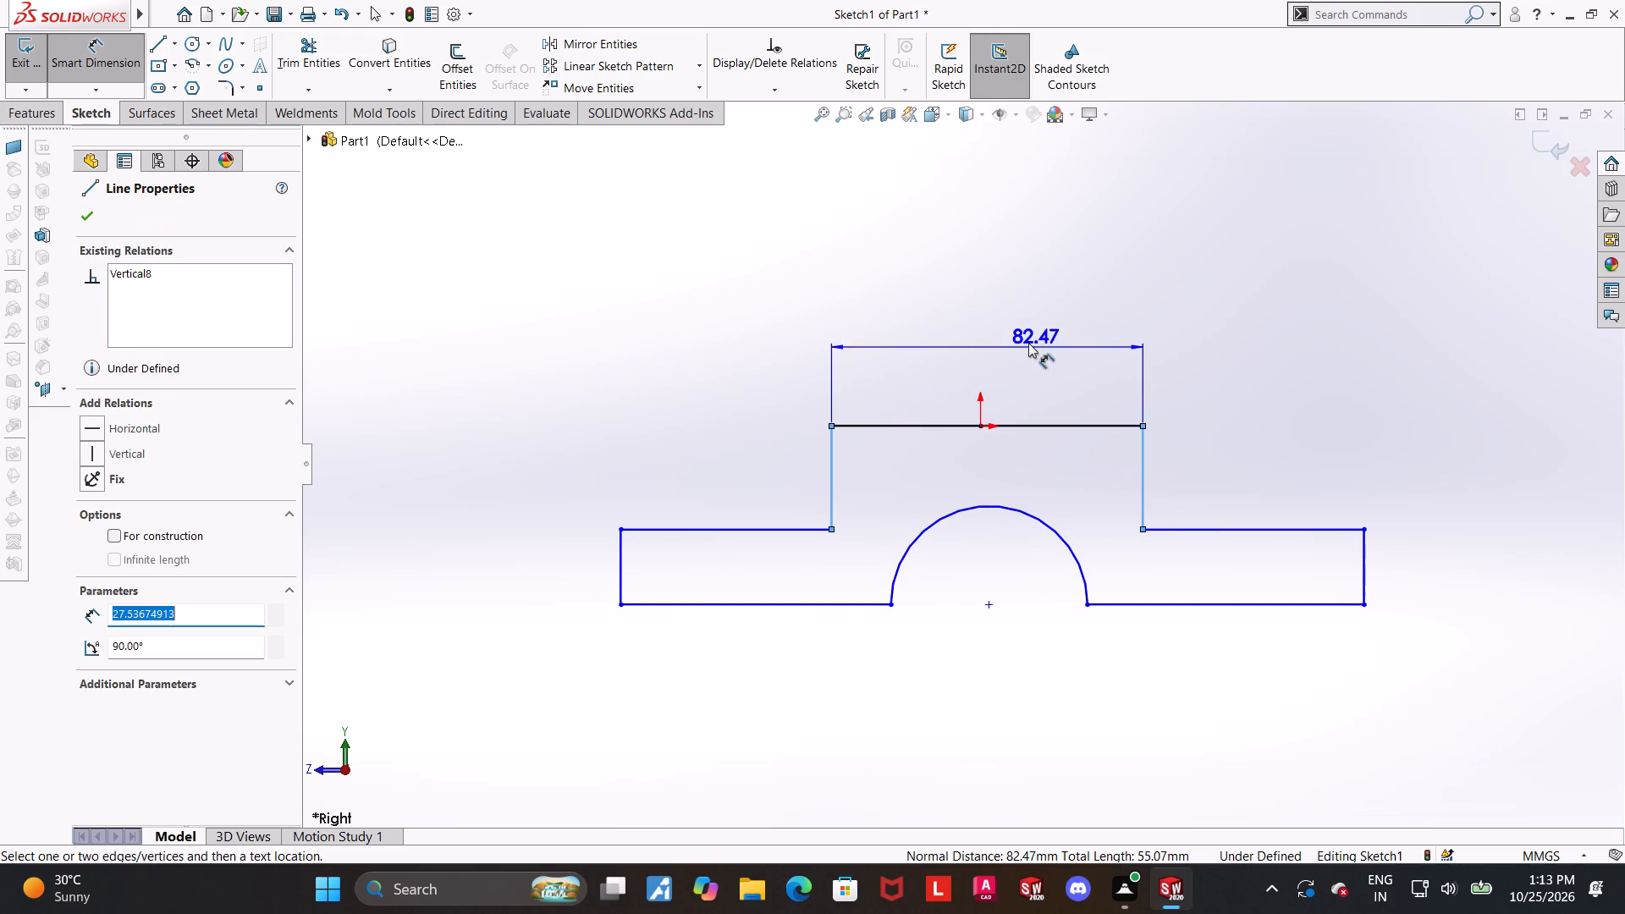
pyautogui.click(1028, 343)
pyautogui.write('56')
pyautogui.press('Return')
pyautogui.press('Escape')
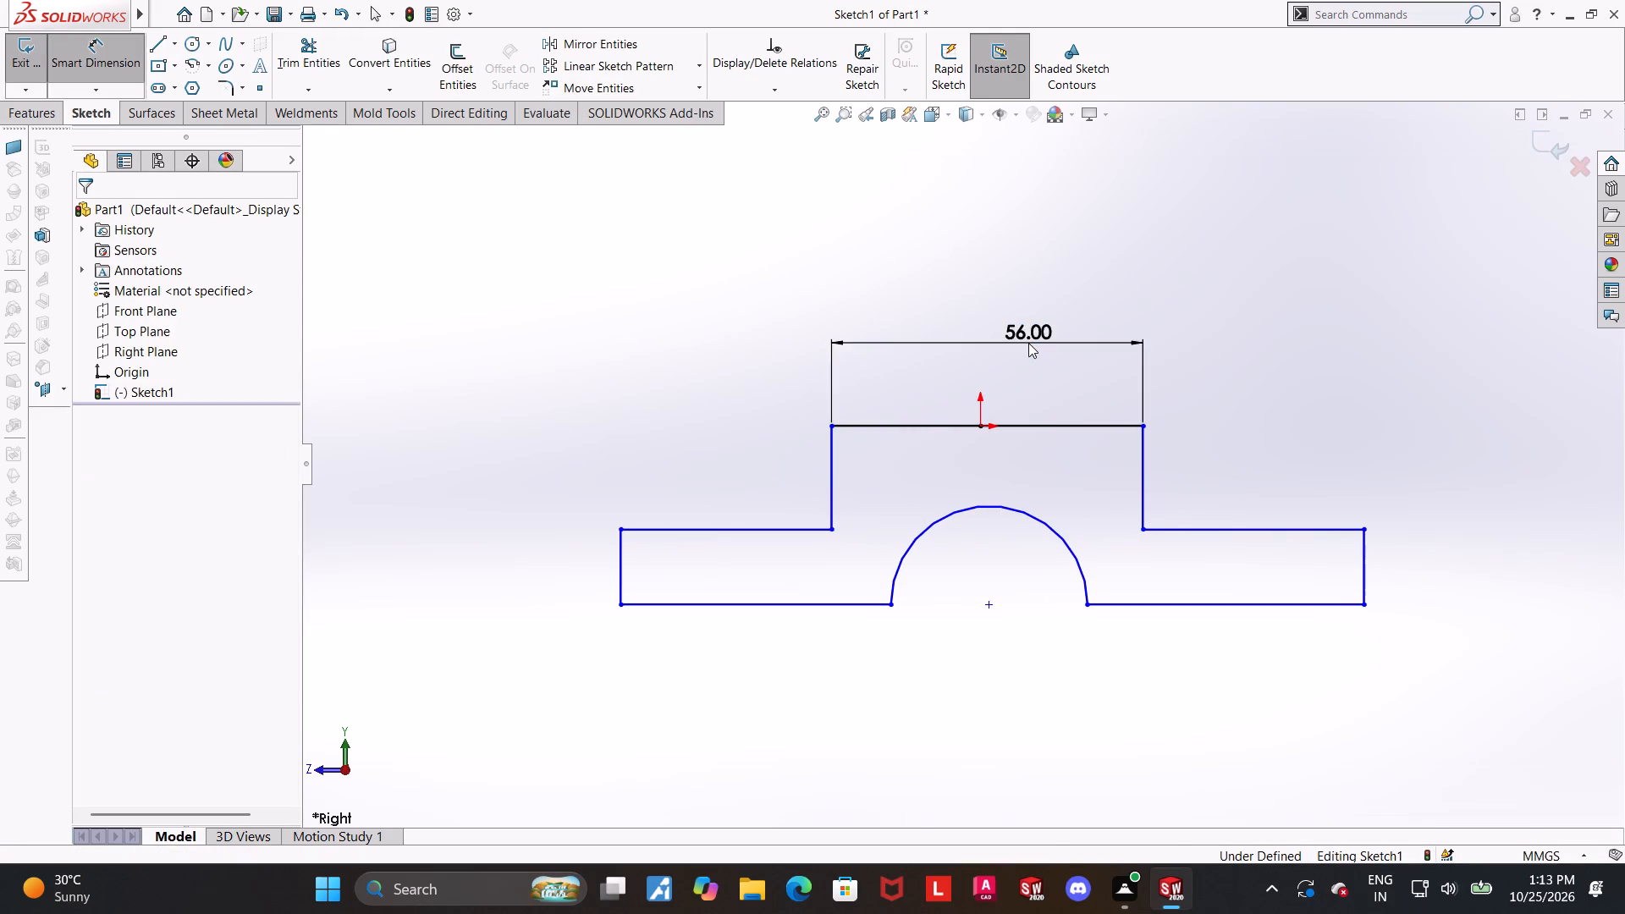
pyautogui.click(1321, 412)
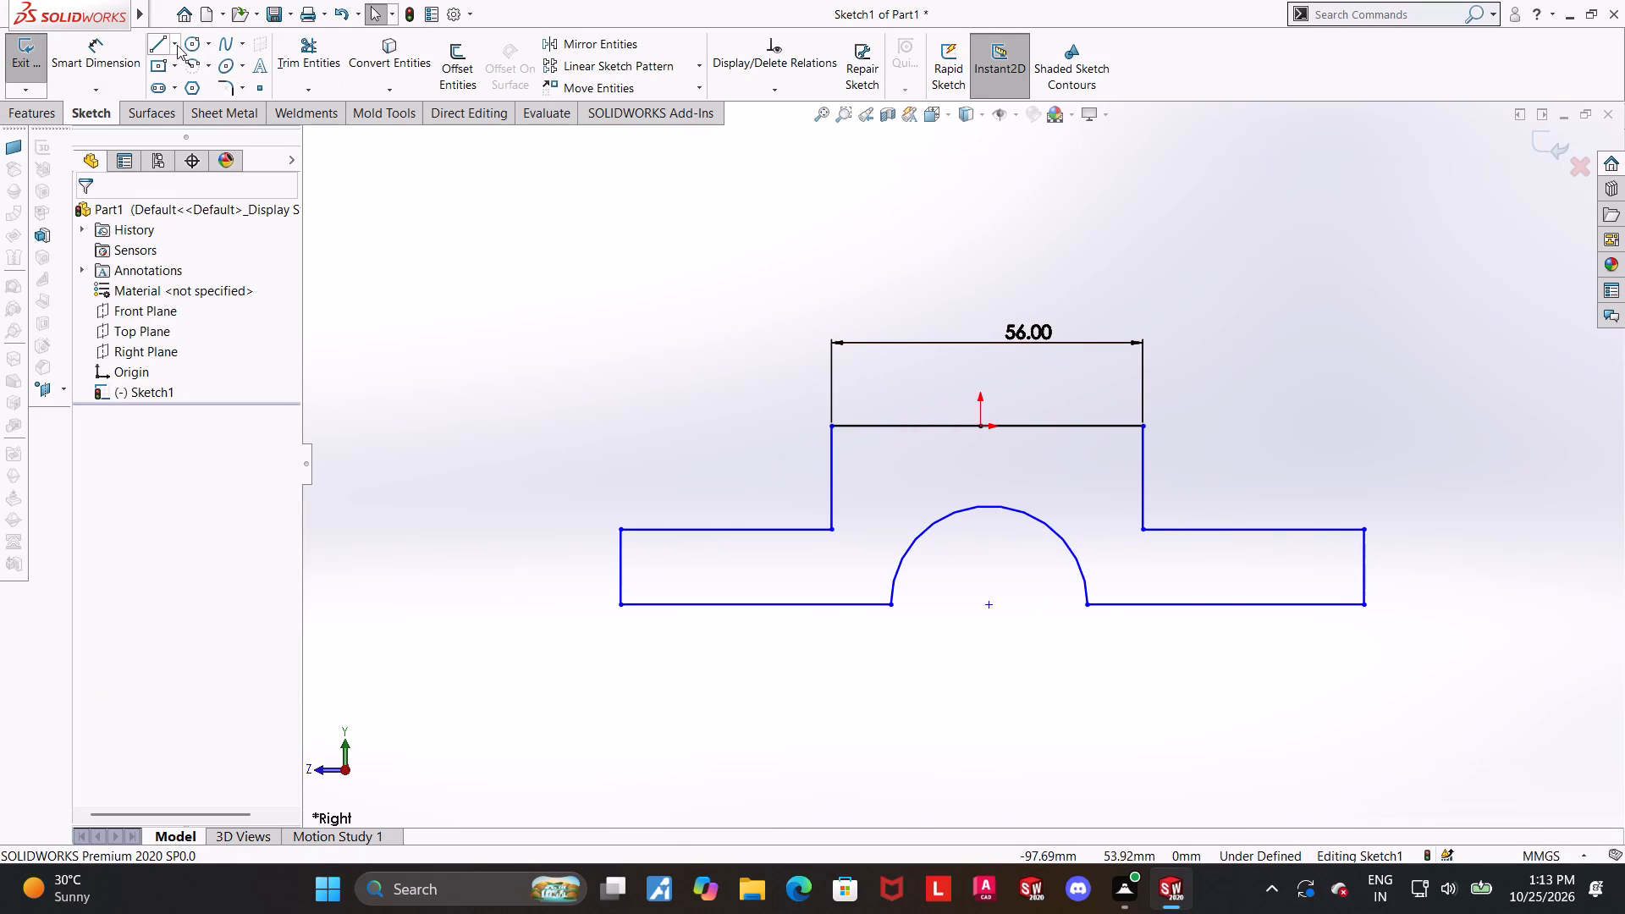
# Sketch a vertical centerline from the origin down to just above the arc's centre.
pyautogui.click(177, 45)
pyautogui.click(179, 93)
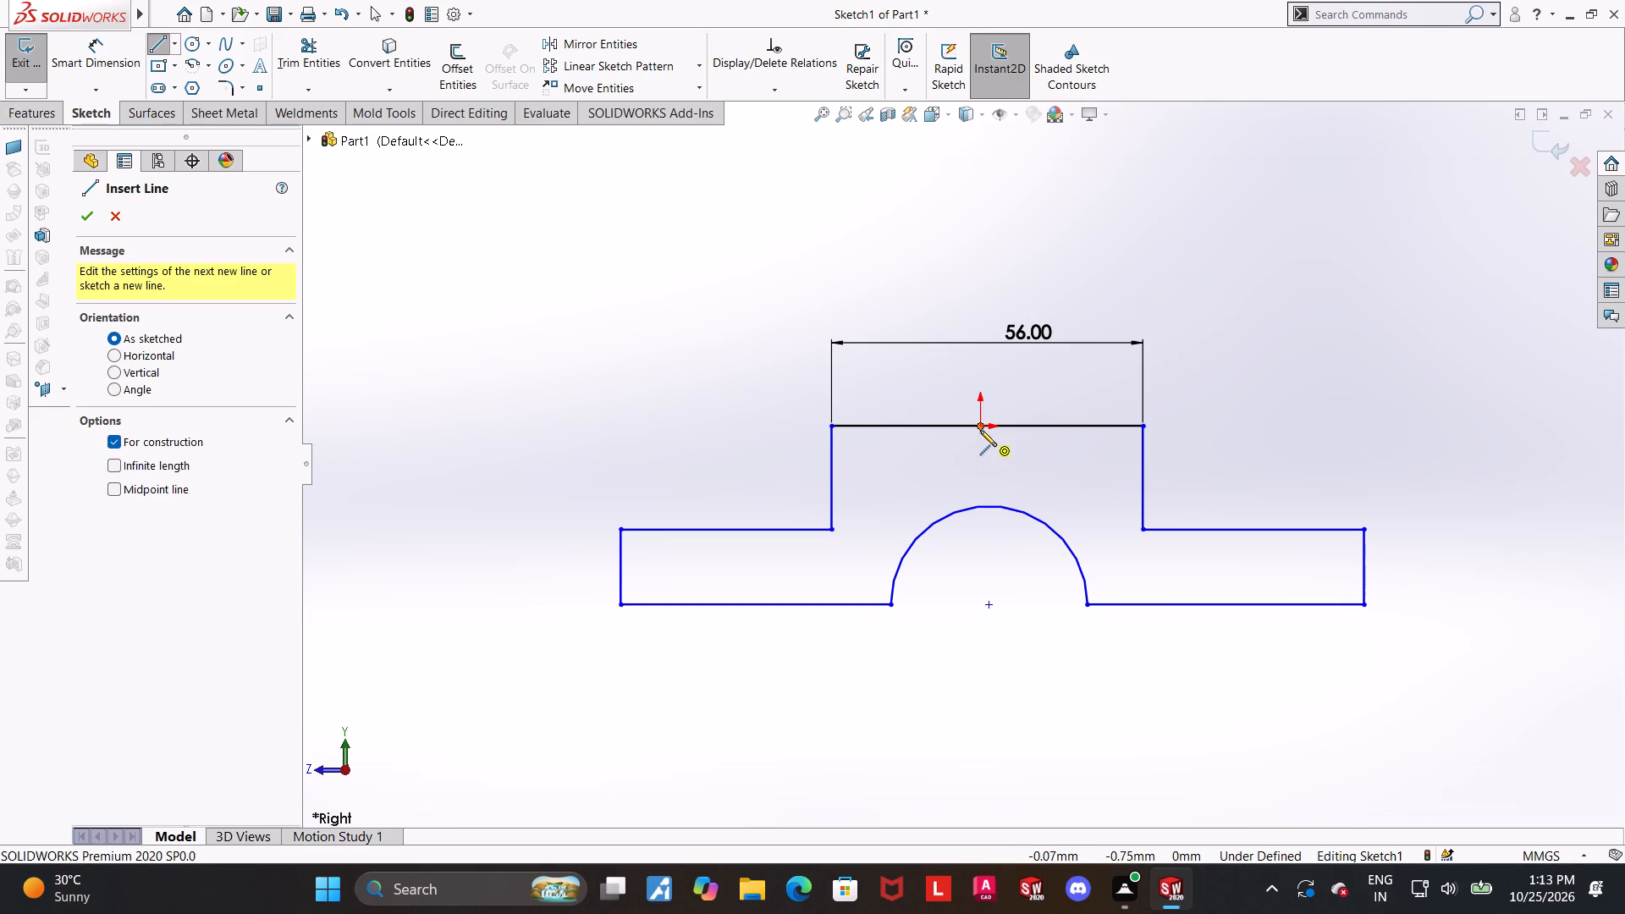
pyautogui.click(980, 430)
pyautogui.click(983, 582)
pyautogui.press('Escape')
pyautogui.press('Escape')
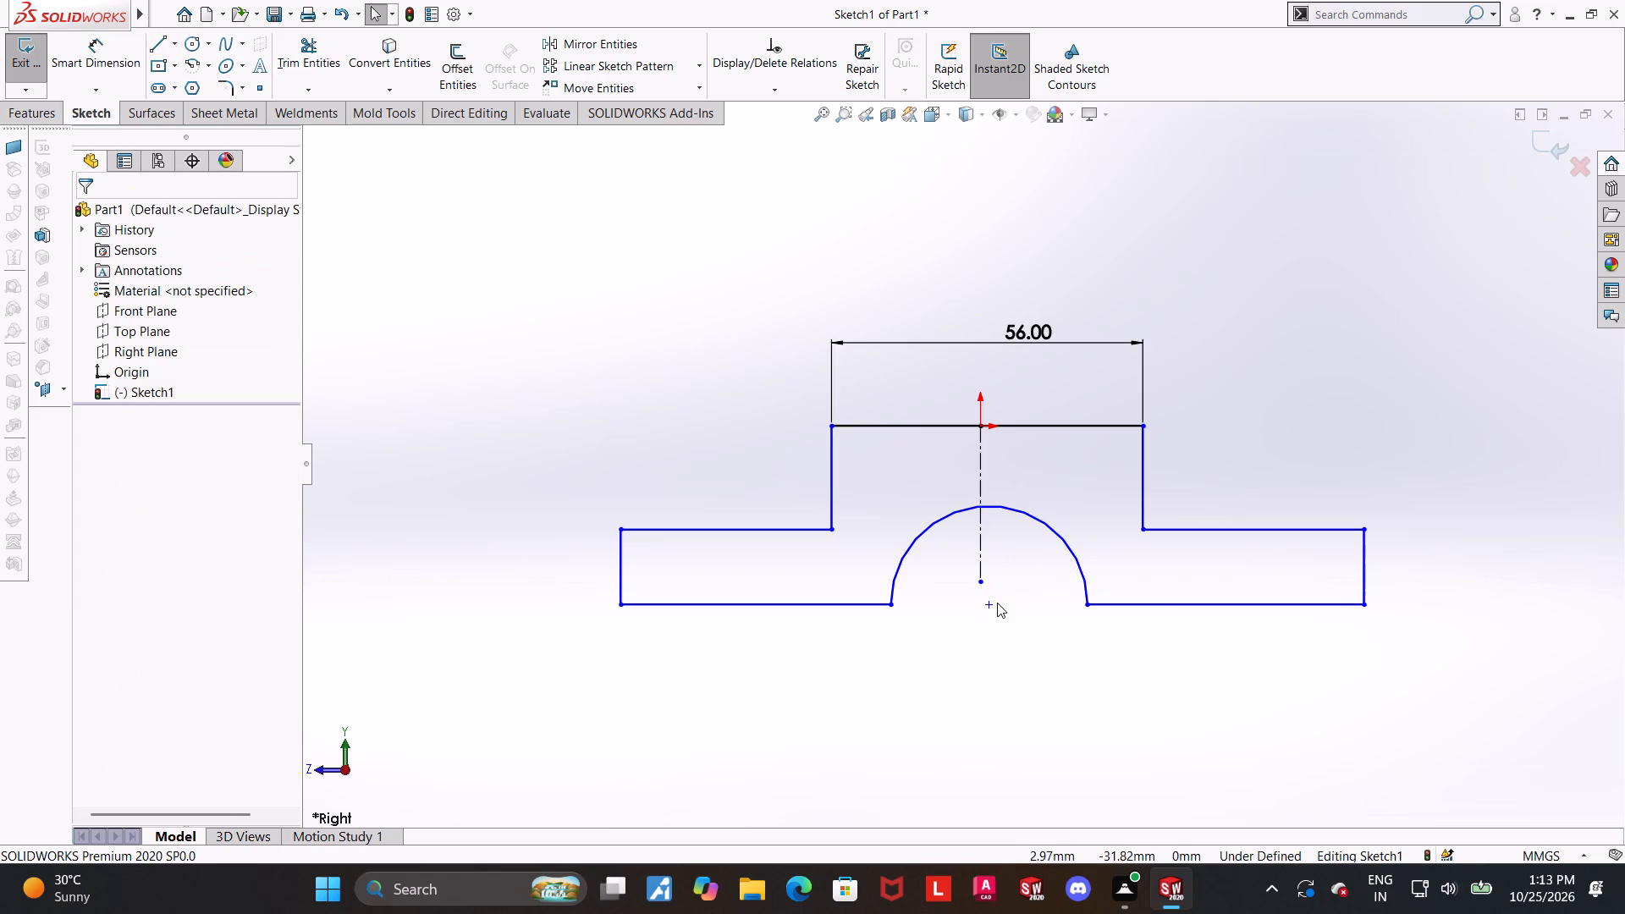
# Relate the arc's centre point to the centerline's lower endpoint so the two points coincide.
pyautogui.click(992, 604)
pyautogui.keyDown('ctrl'); pyautogui.click(979, 583); pyautogui.keyUp('ctrl')
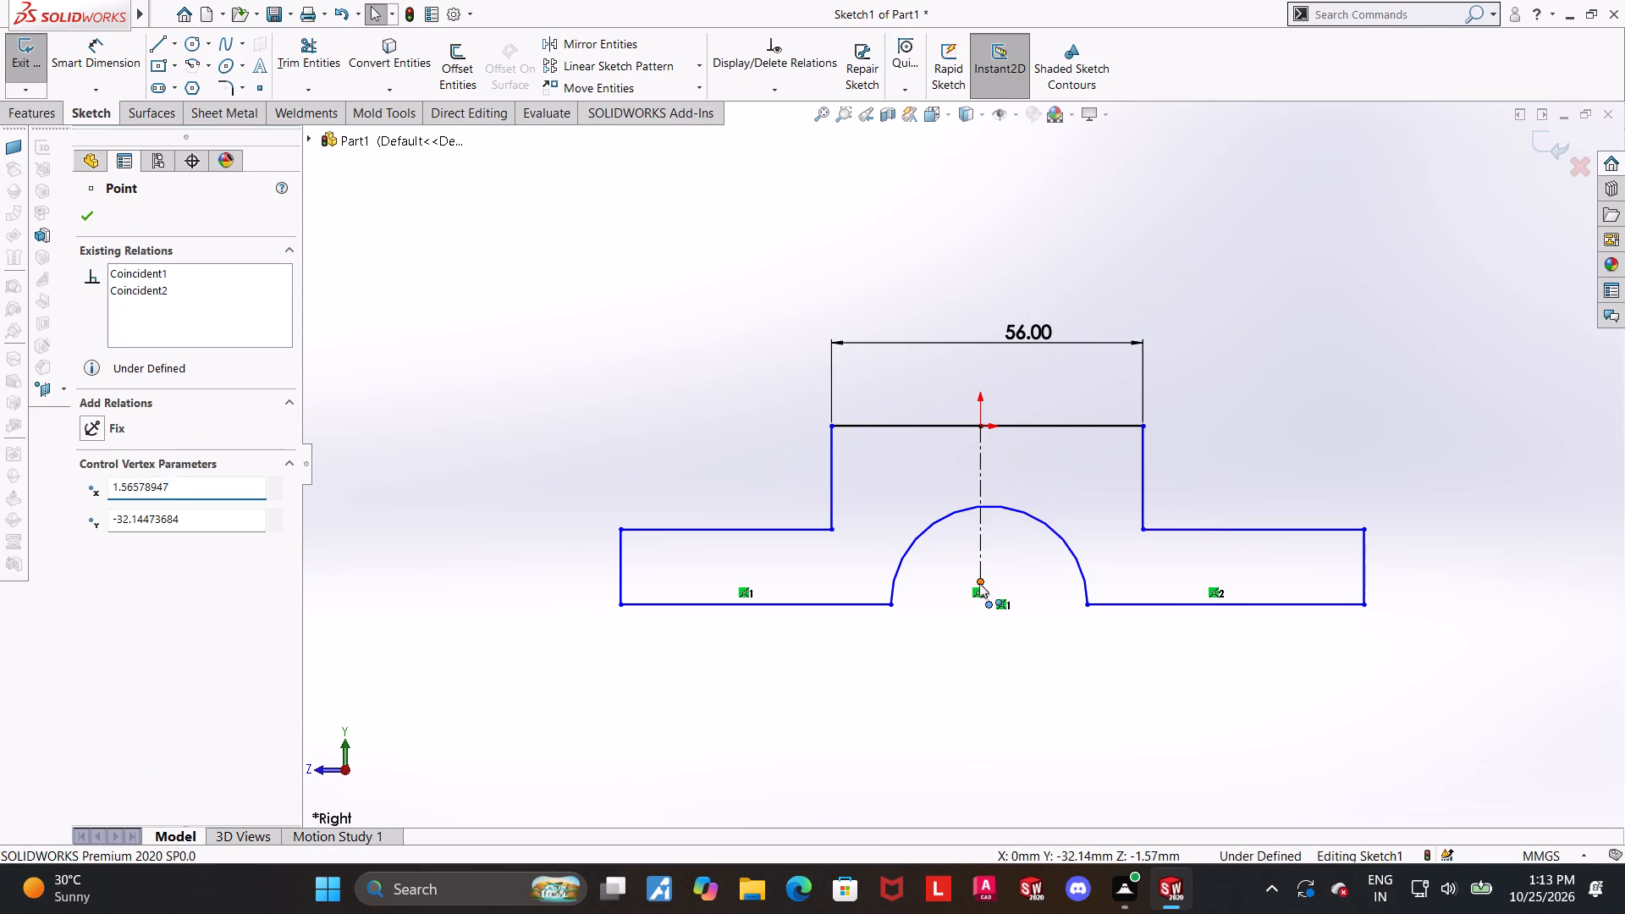
pyautogui.click(92, 591)
pyautogui.click(1147, 705)
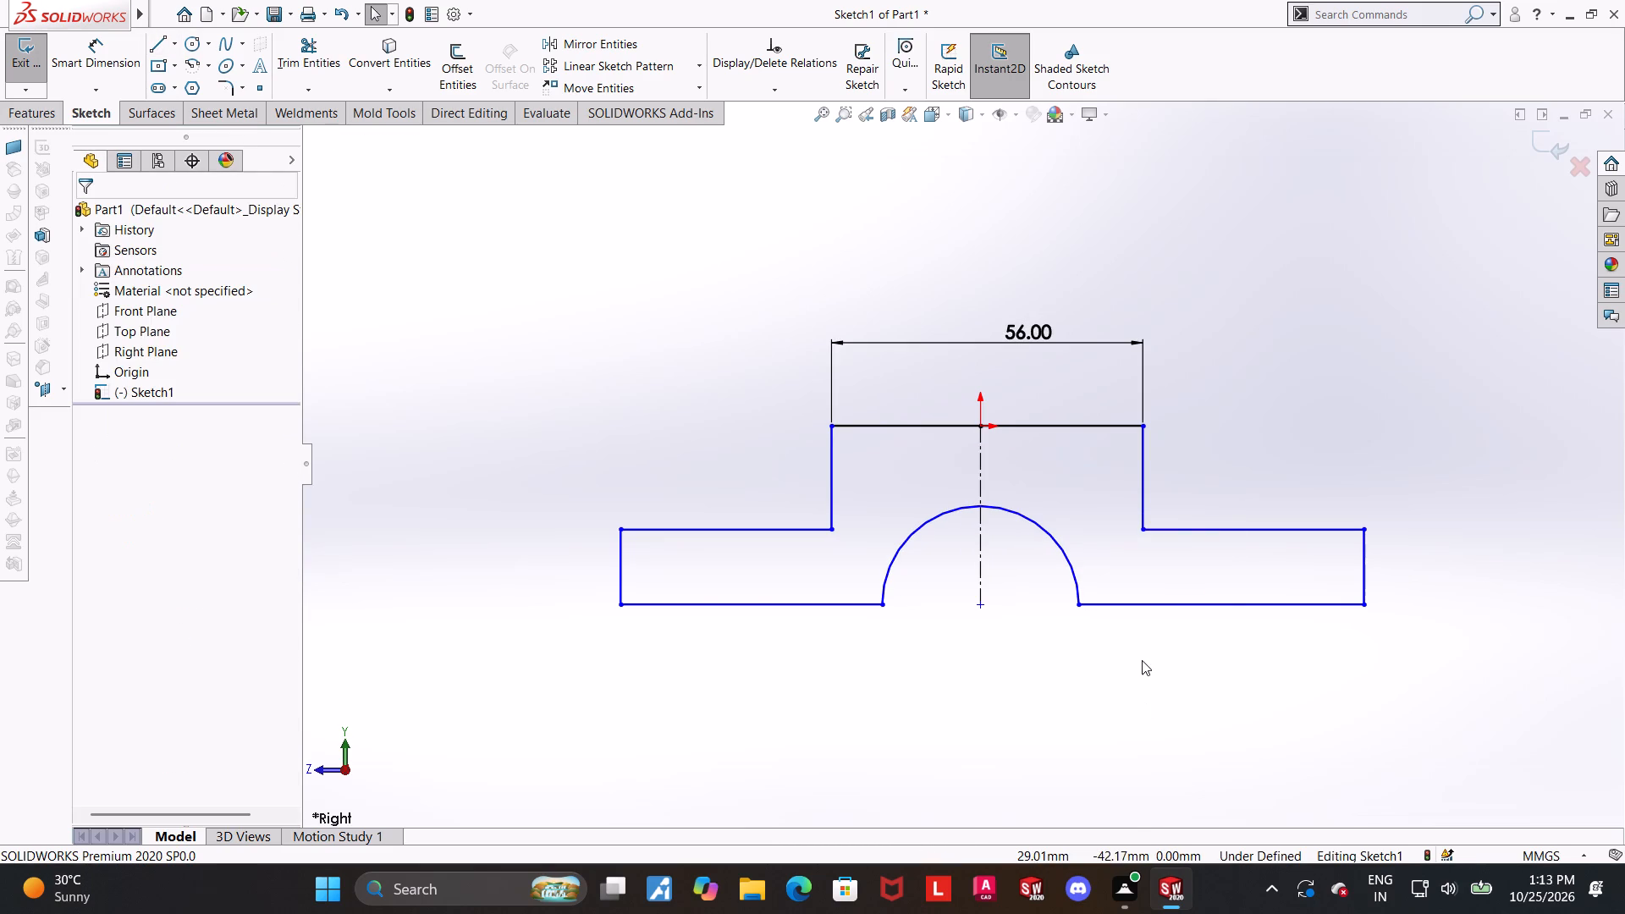
# Make the raised section's two vertical sides symmetric about the centerline.
pyautogui.click(1143, 490)
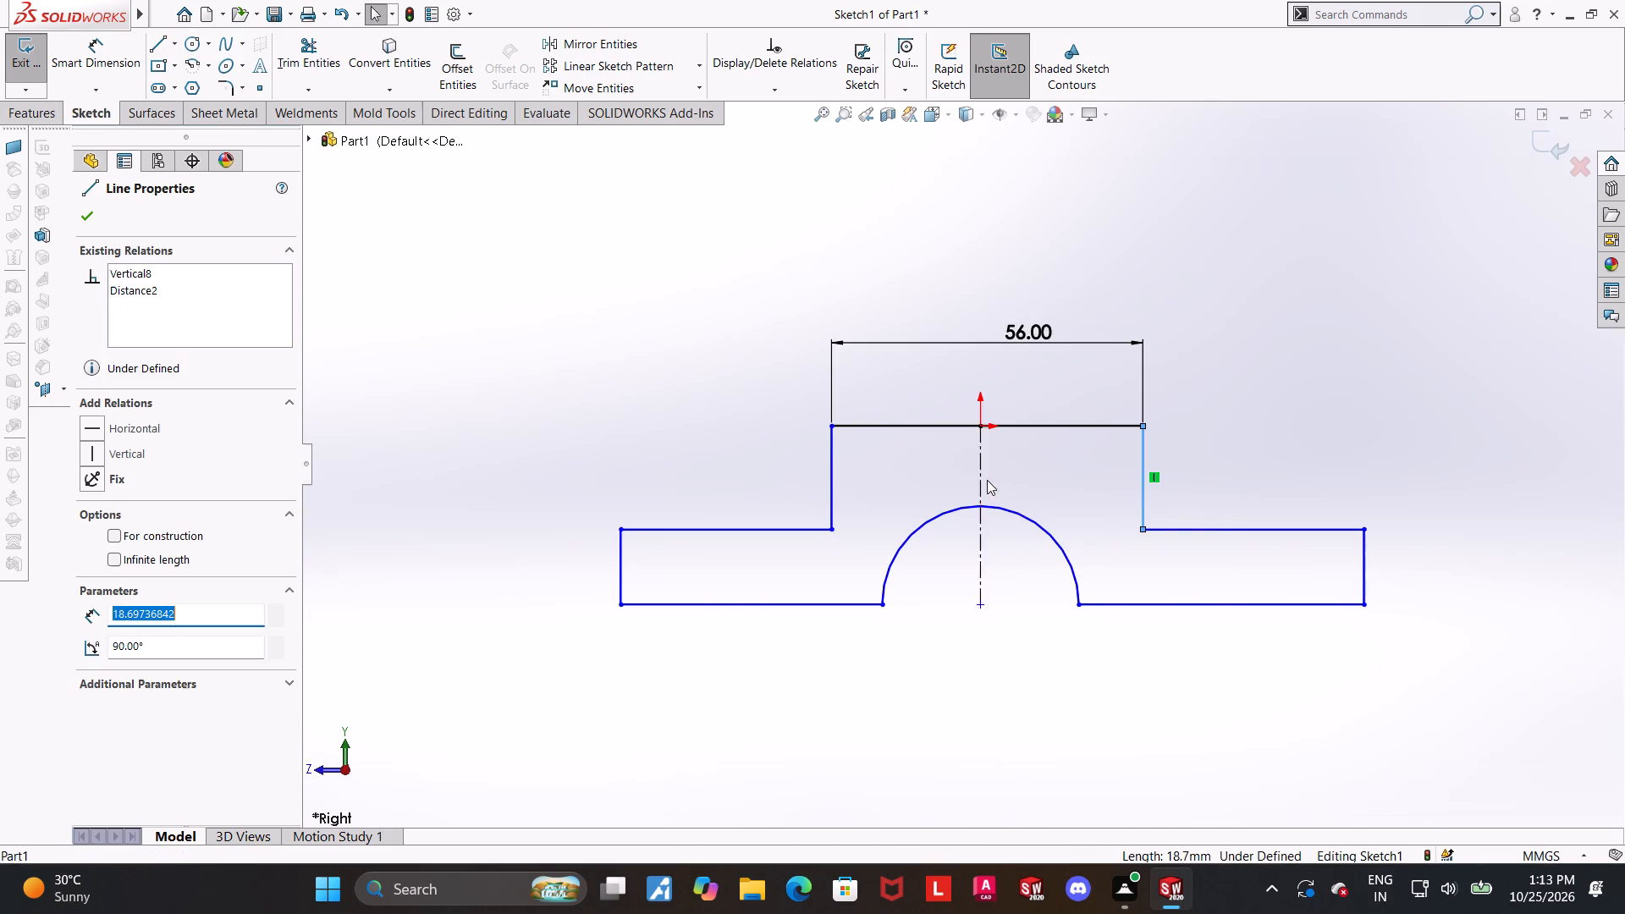
pyautogui.keyDown('ctrl'); pyautogui.click(982, 482); pyautogui.keyUp('ctrl')
pyautogui.keyDown('ctrl'); pyautogui.click(829, 472); pyautogui.keyUp('ctrl')
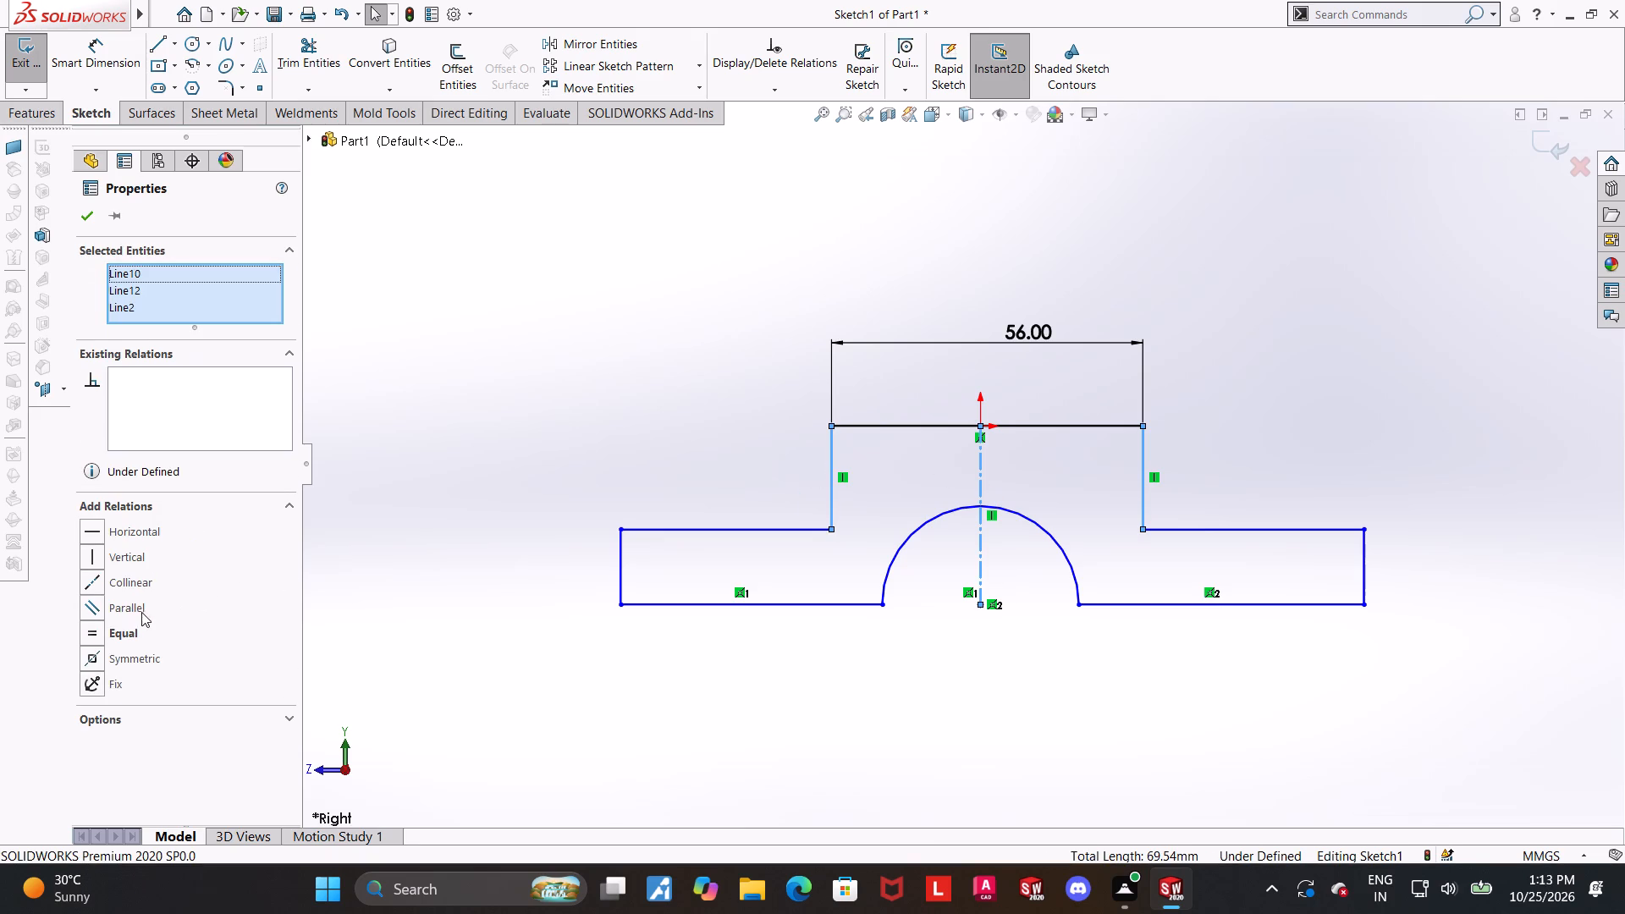
pyautogui.click(96, 665)
pyautogui.click(741, 677)
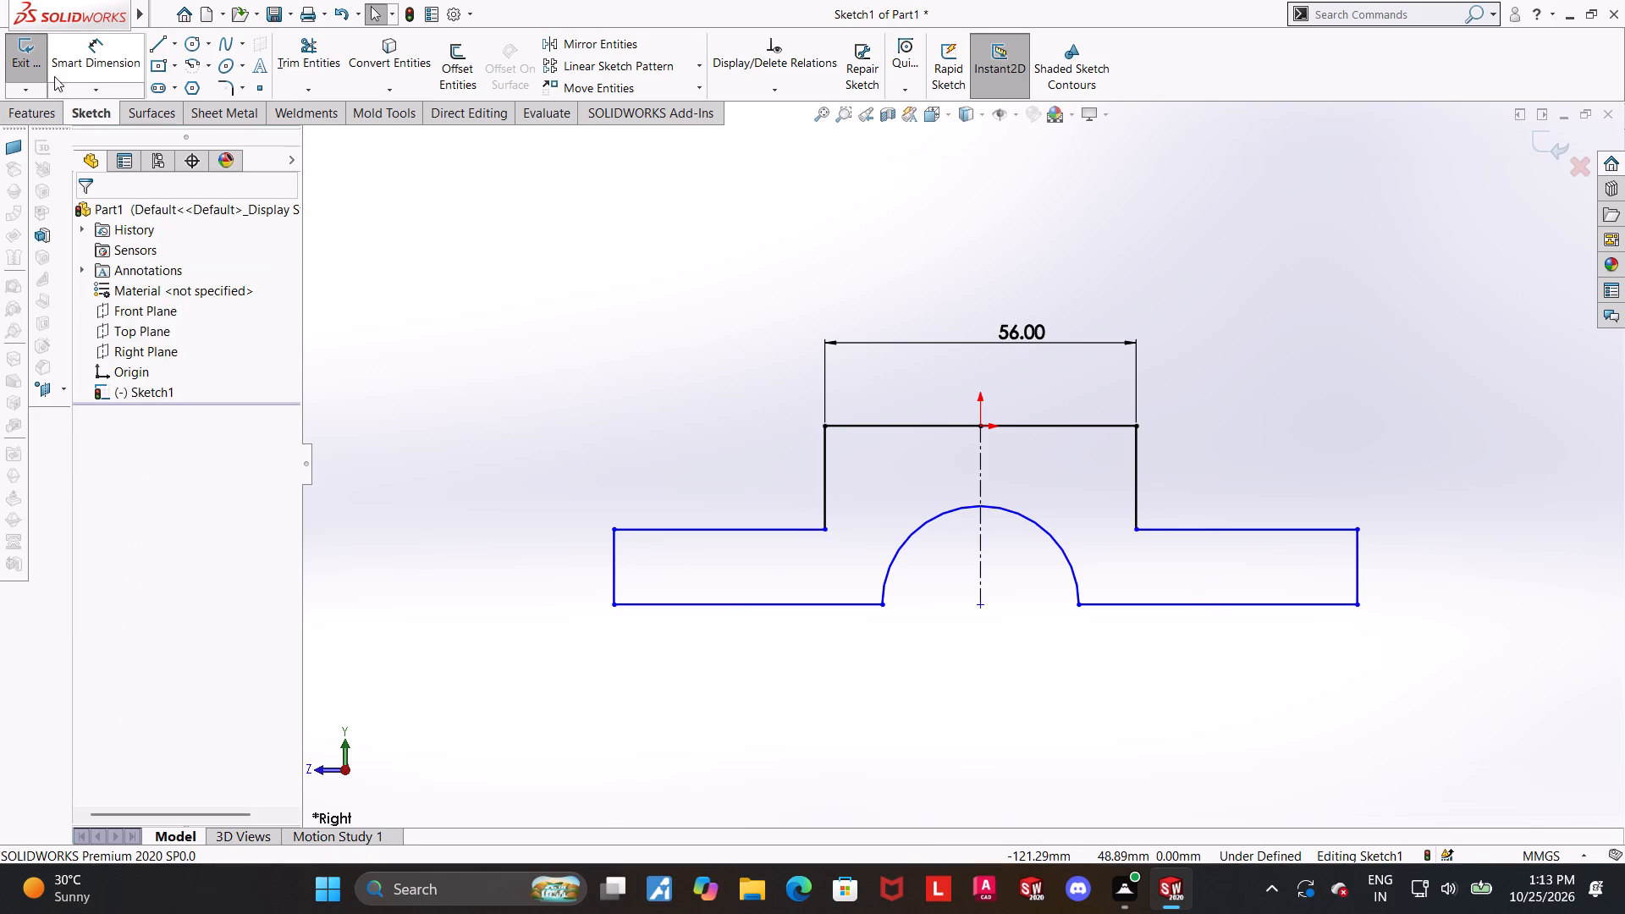
# Dimension the arc's radius as 24 mm.
pyautogui.click(67, 63)
pyautogui.scroll(1, 445, 161)
pyautogui.scroll(-1, 785, 239)
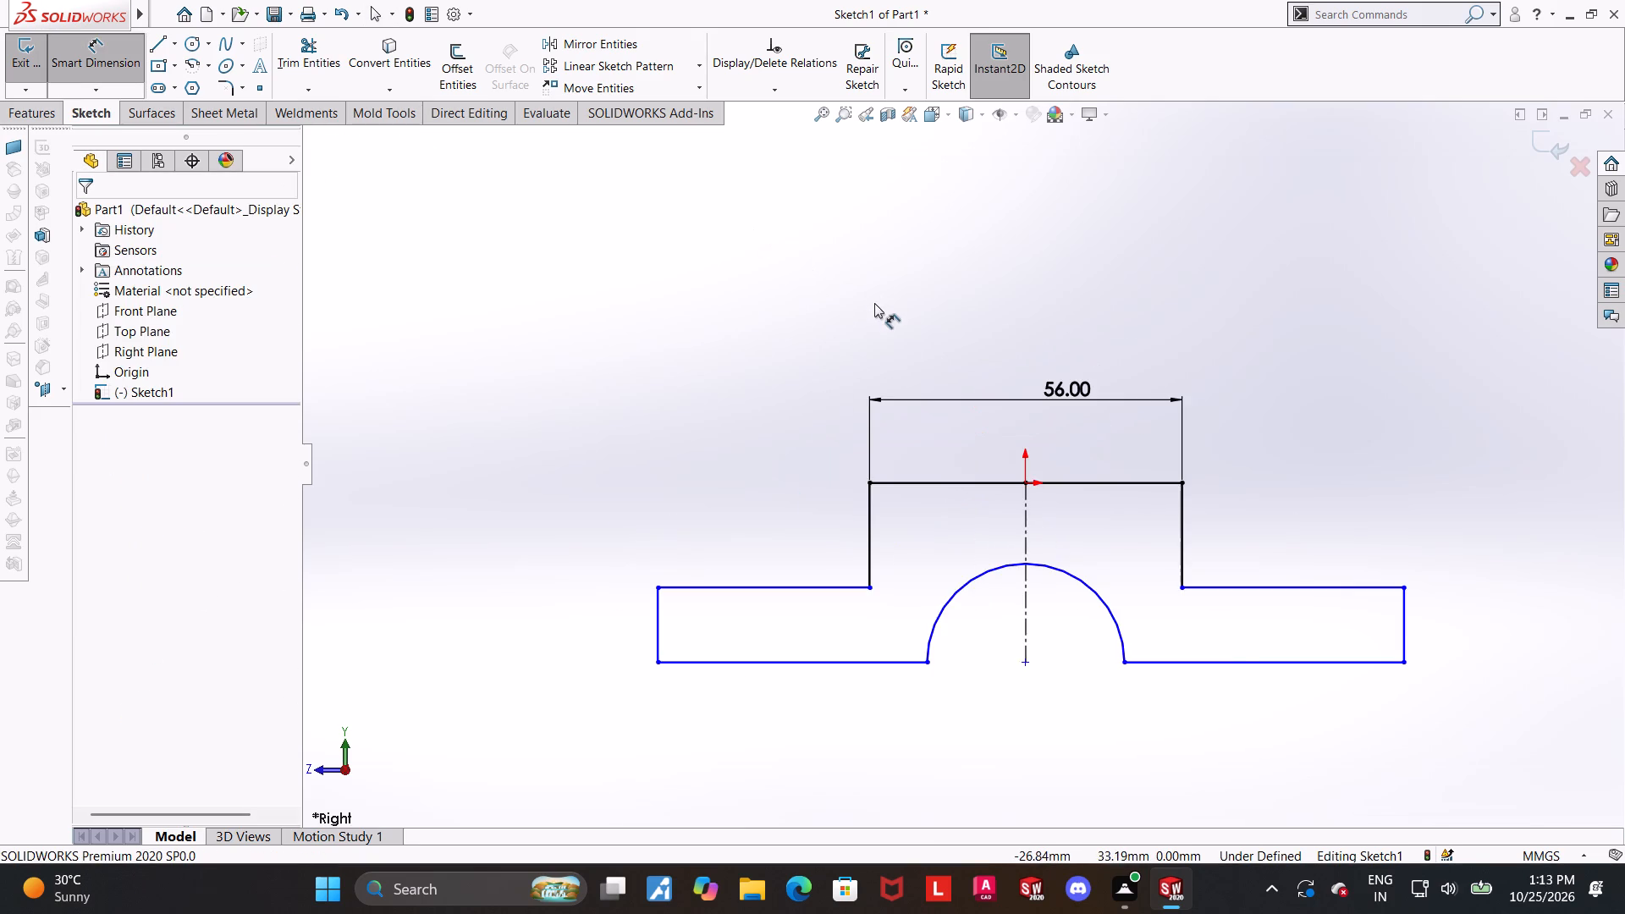
pyautogui.scroll(-1, 874, 303)
pyautogui.click(996, 646)
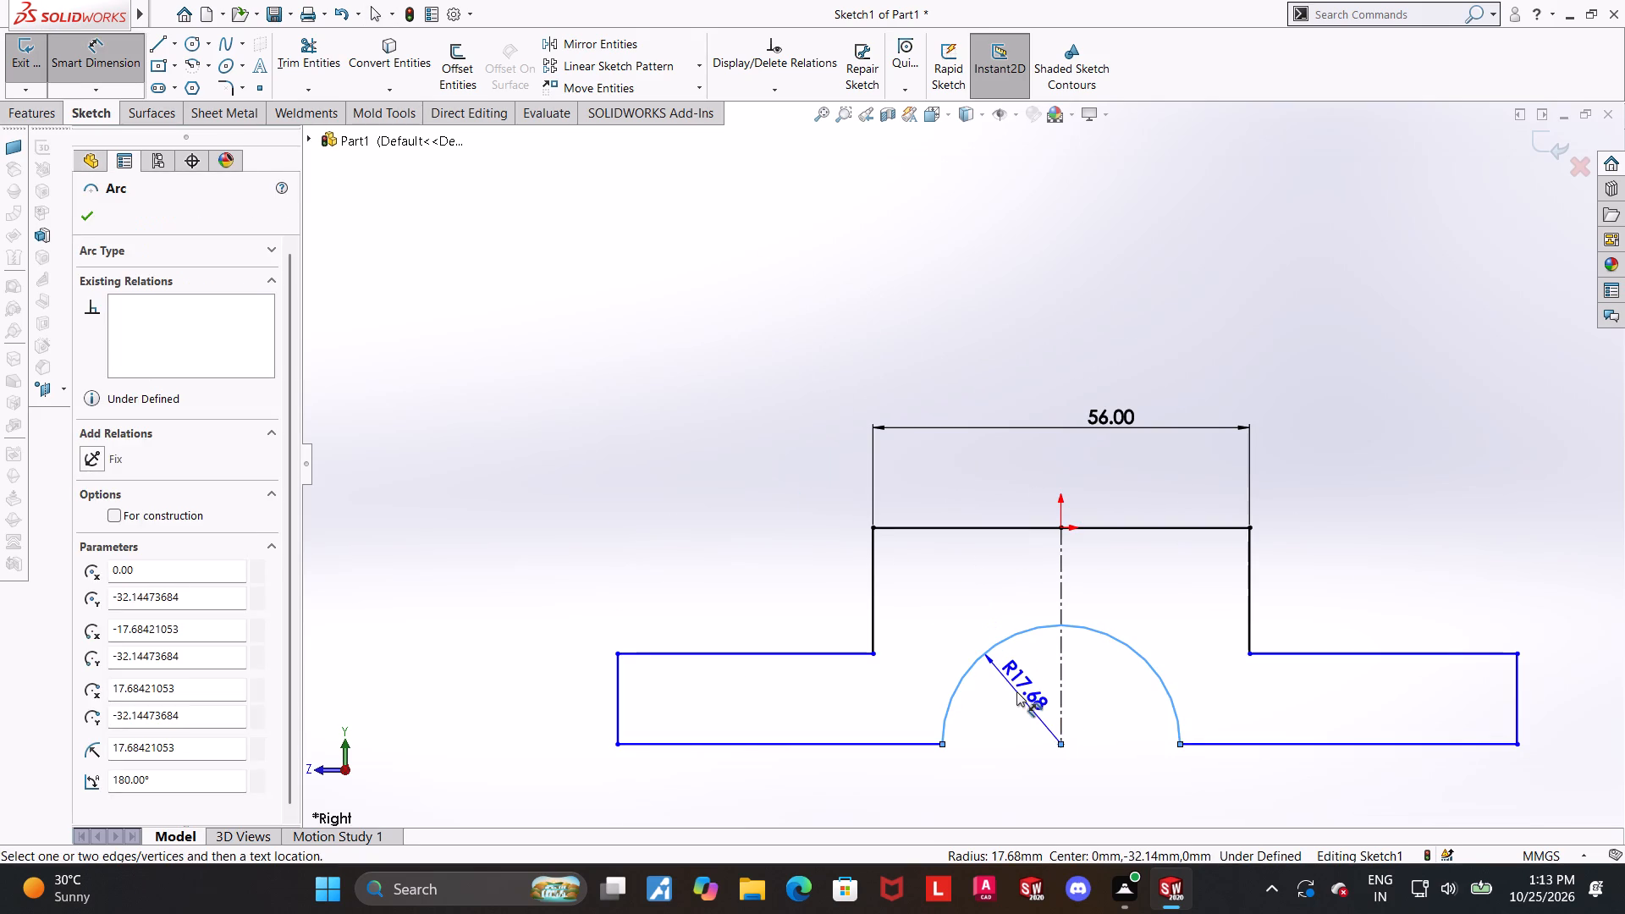
pyautogui.click(1016, 691)
pyautogui.write('24')
pyautogui.press('Return')
pyautogui.press('Escape')
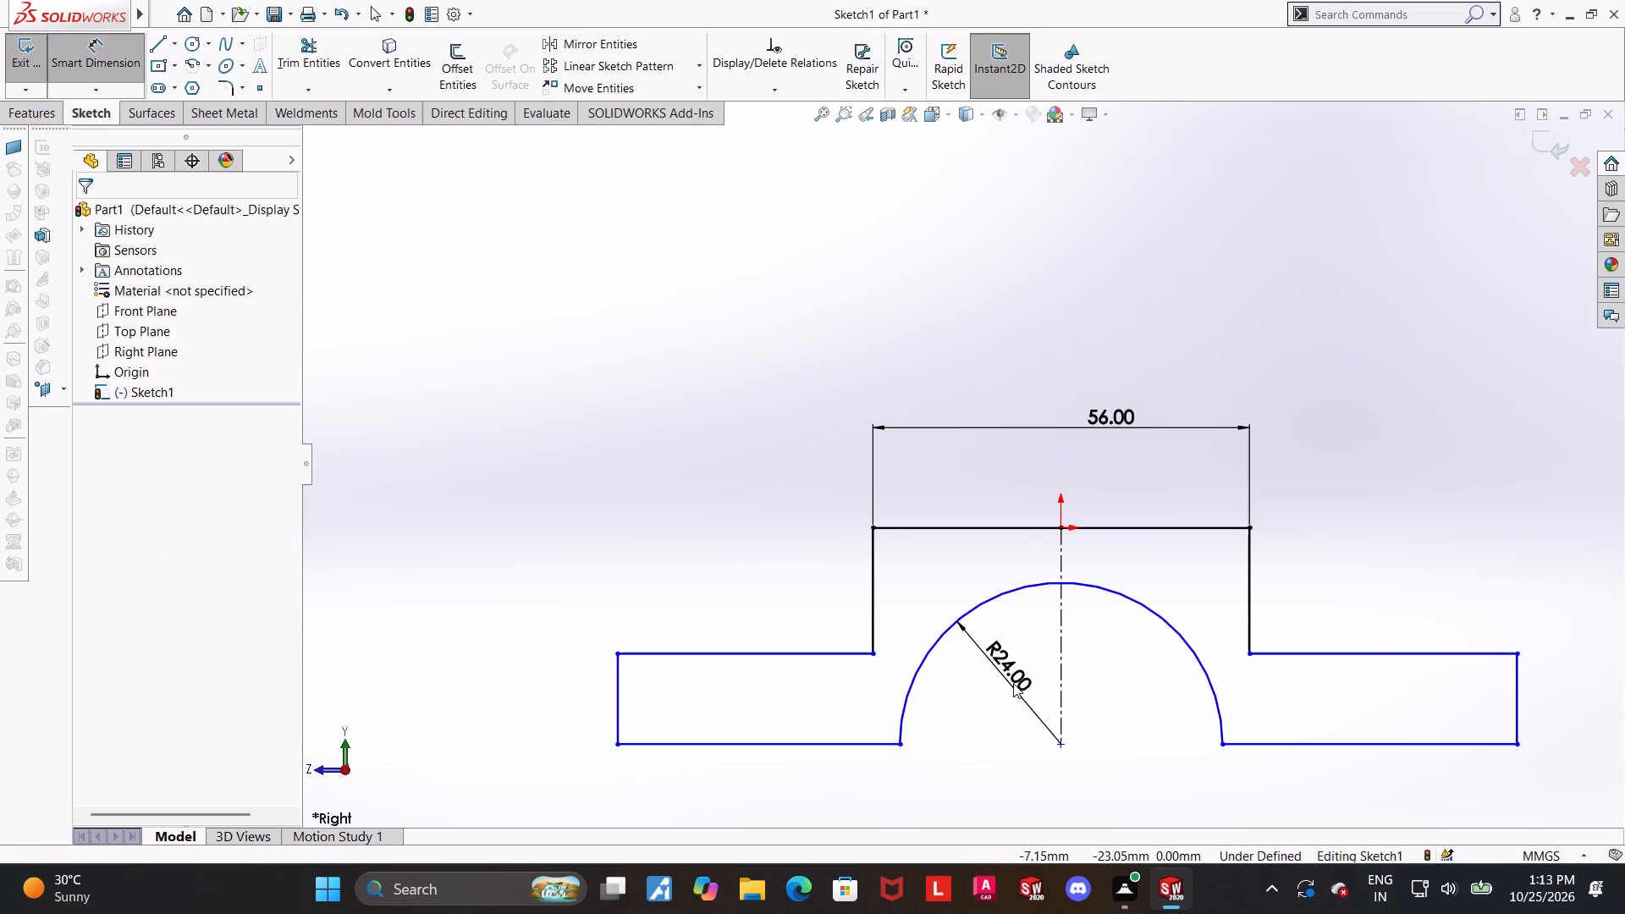
# Dimension the profile's overall height from the top edge to the left bottom edge as 36 mm.
pyautogui.scroll(3, 921, 711)
pyautogui.click(1066, 652)
pyautogui.scroll(-1, 1000, 562)
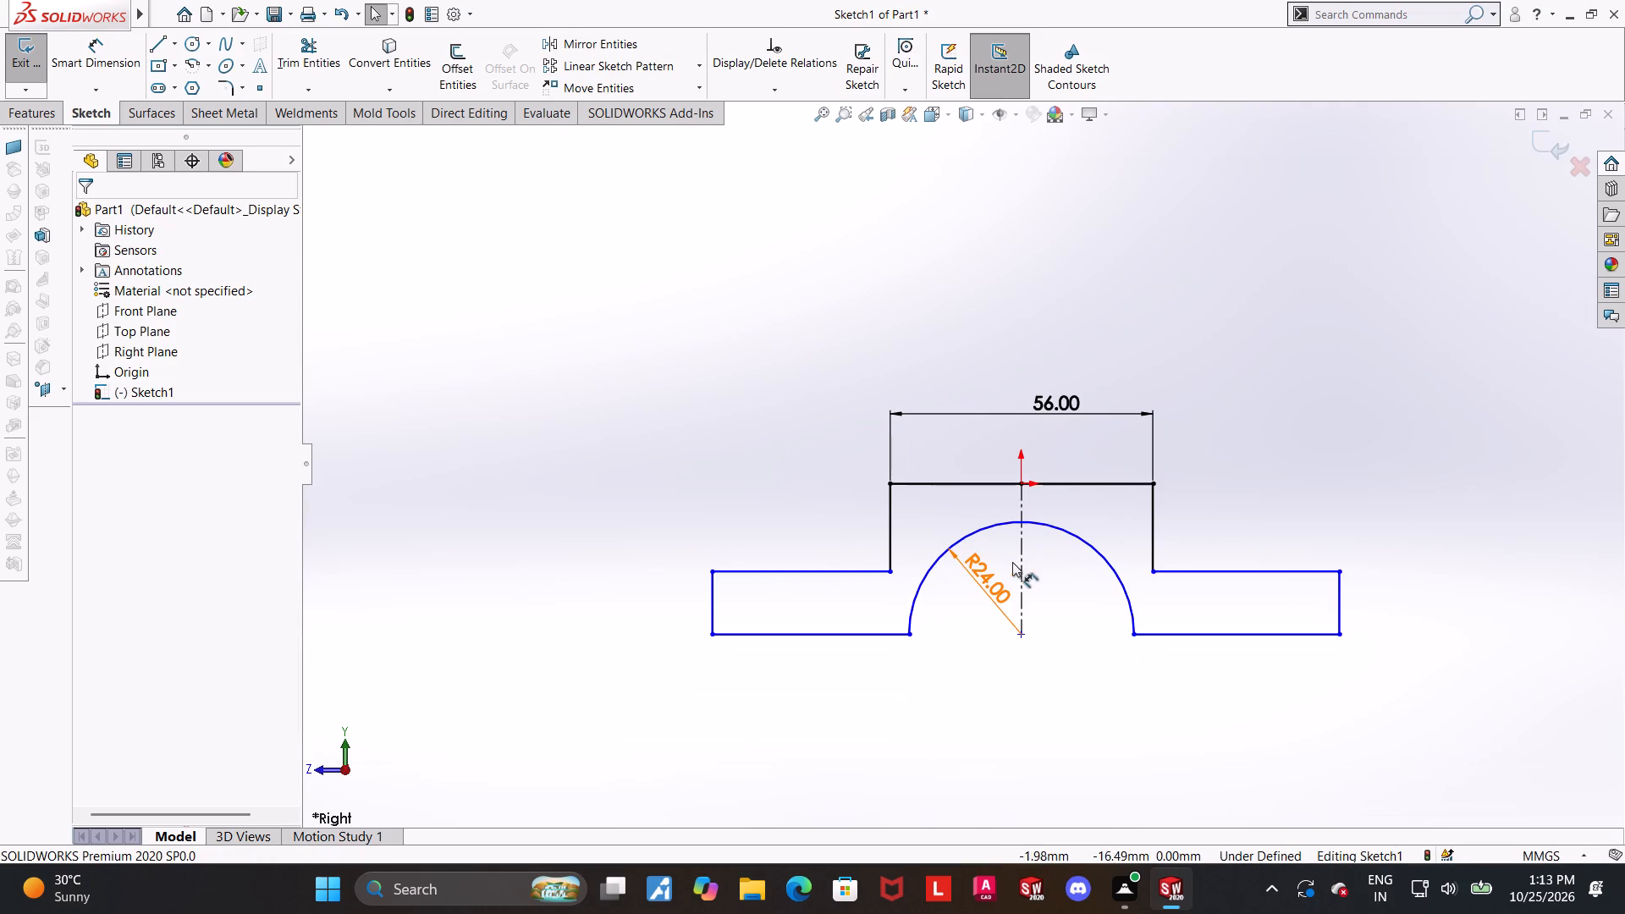
pyautogui.click(117, 37)
pyautogui.scroll(1, 707, 216)
pyautogui.scroll(-1, 777, 225)
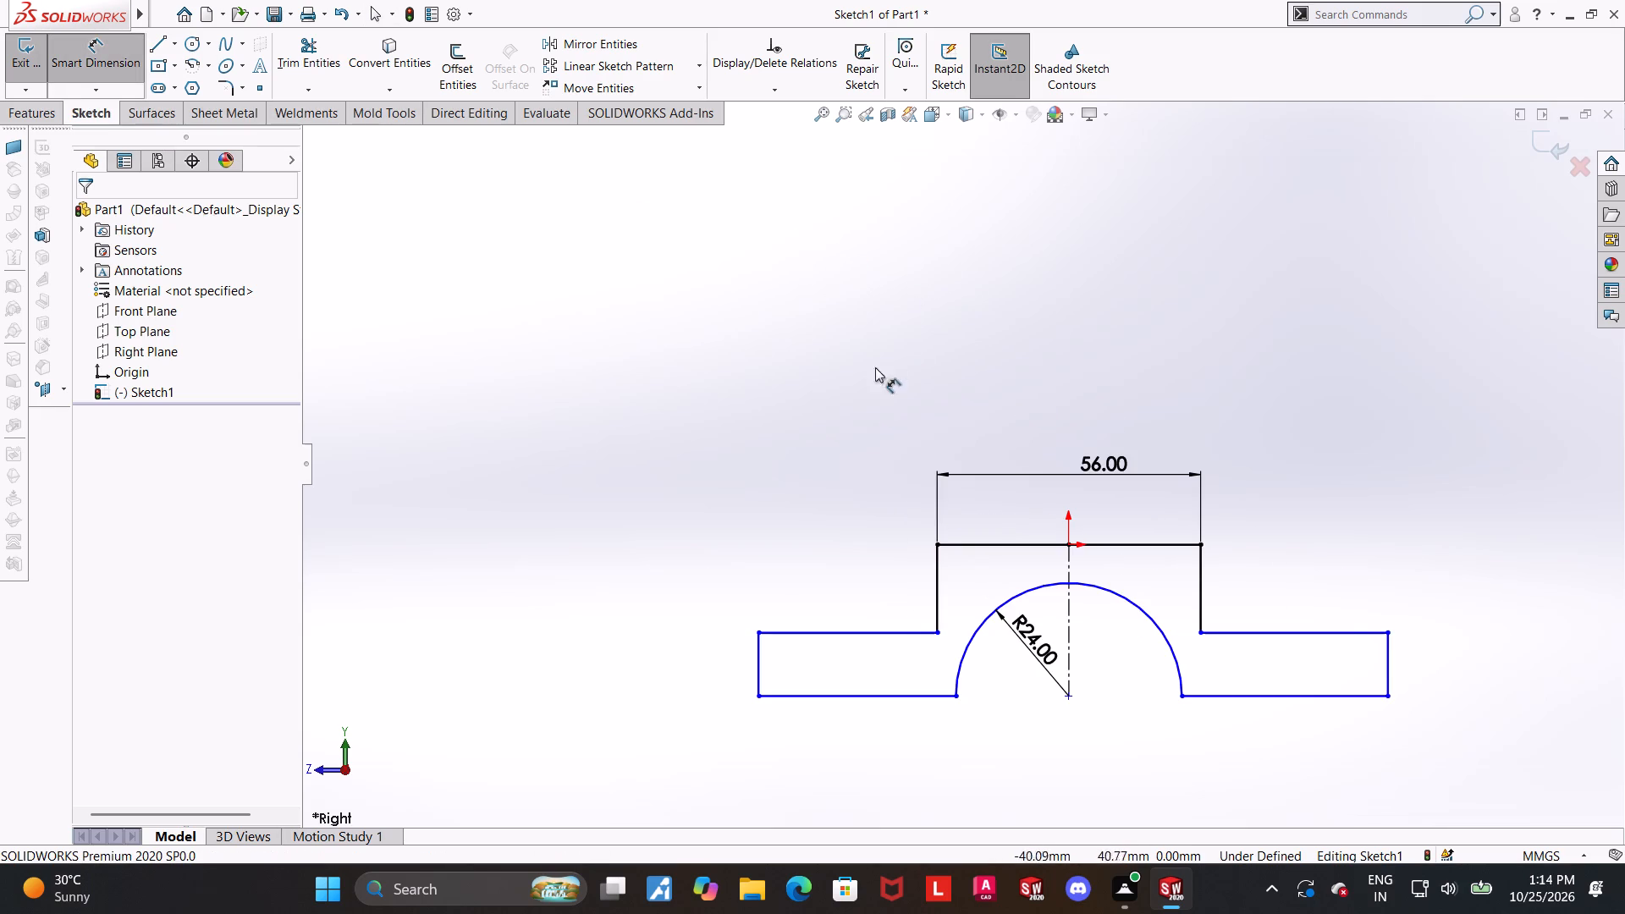
pyautogui.scroll(1, 1033, 581)
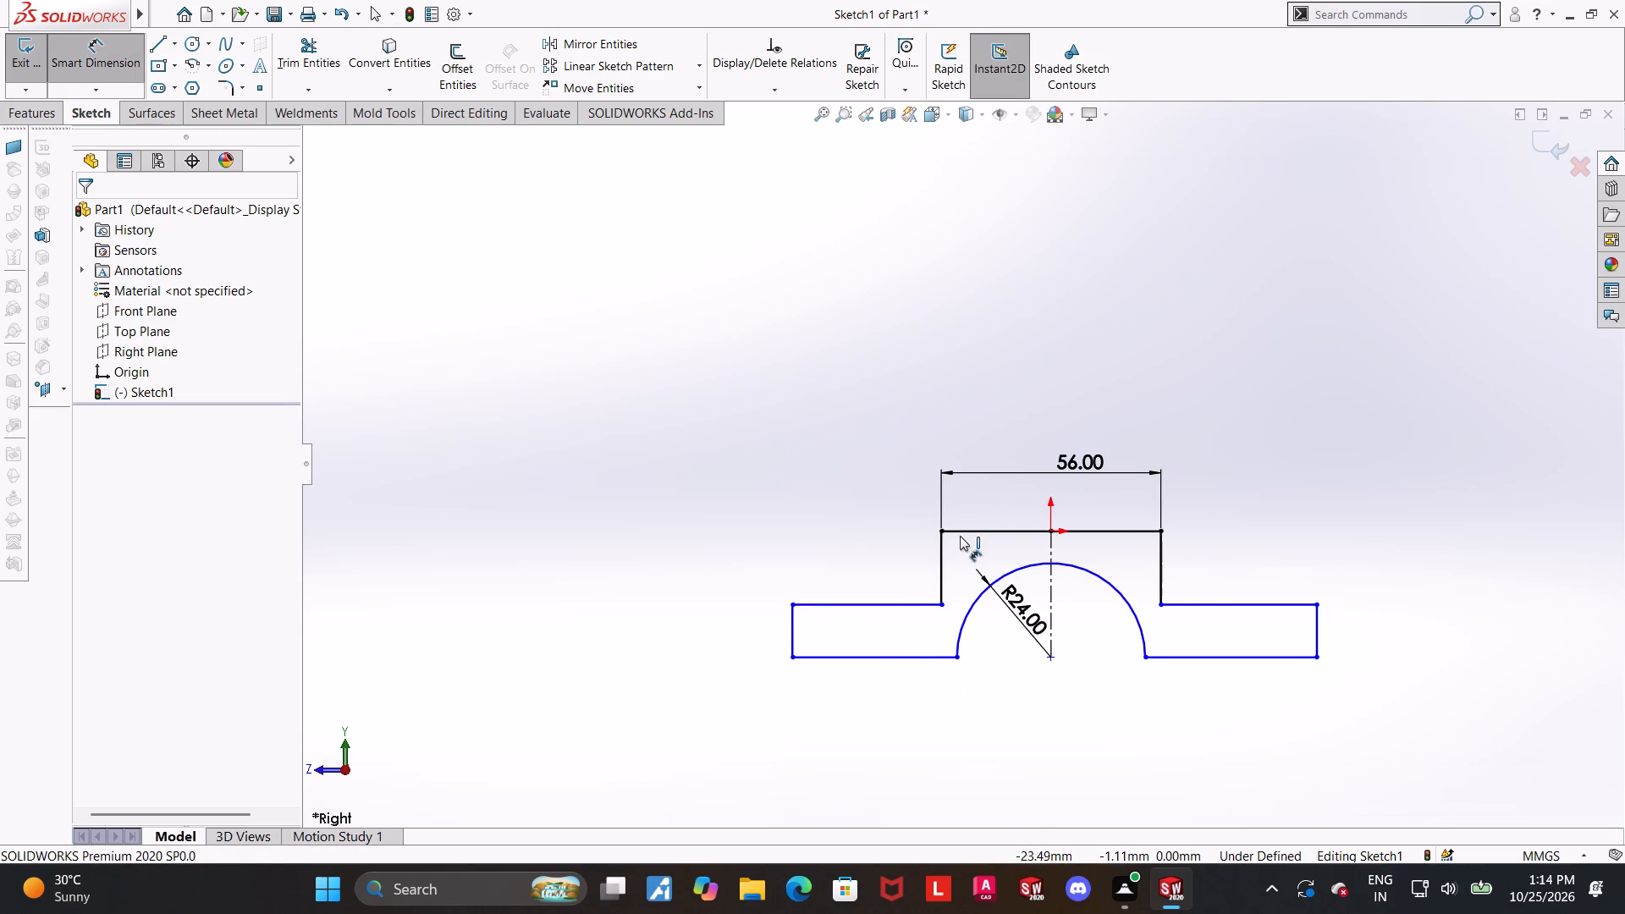
pyautogui.click(960, 536)
pyautogui.click(894, 657)
pyautogui.click(574, 600)
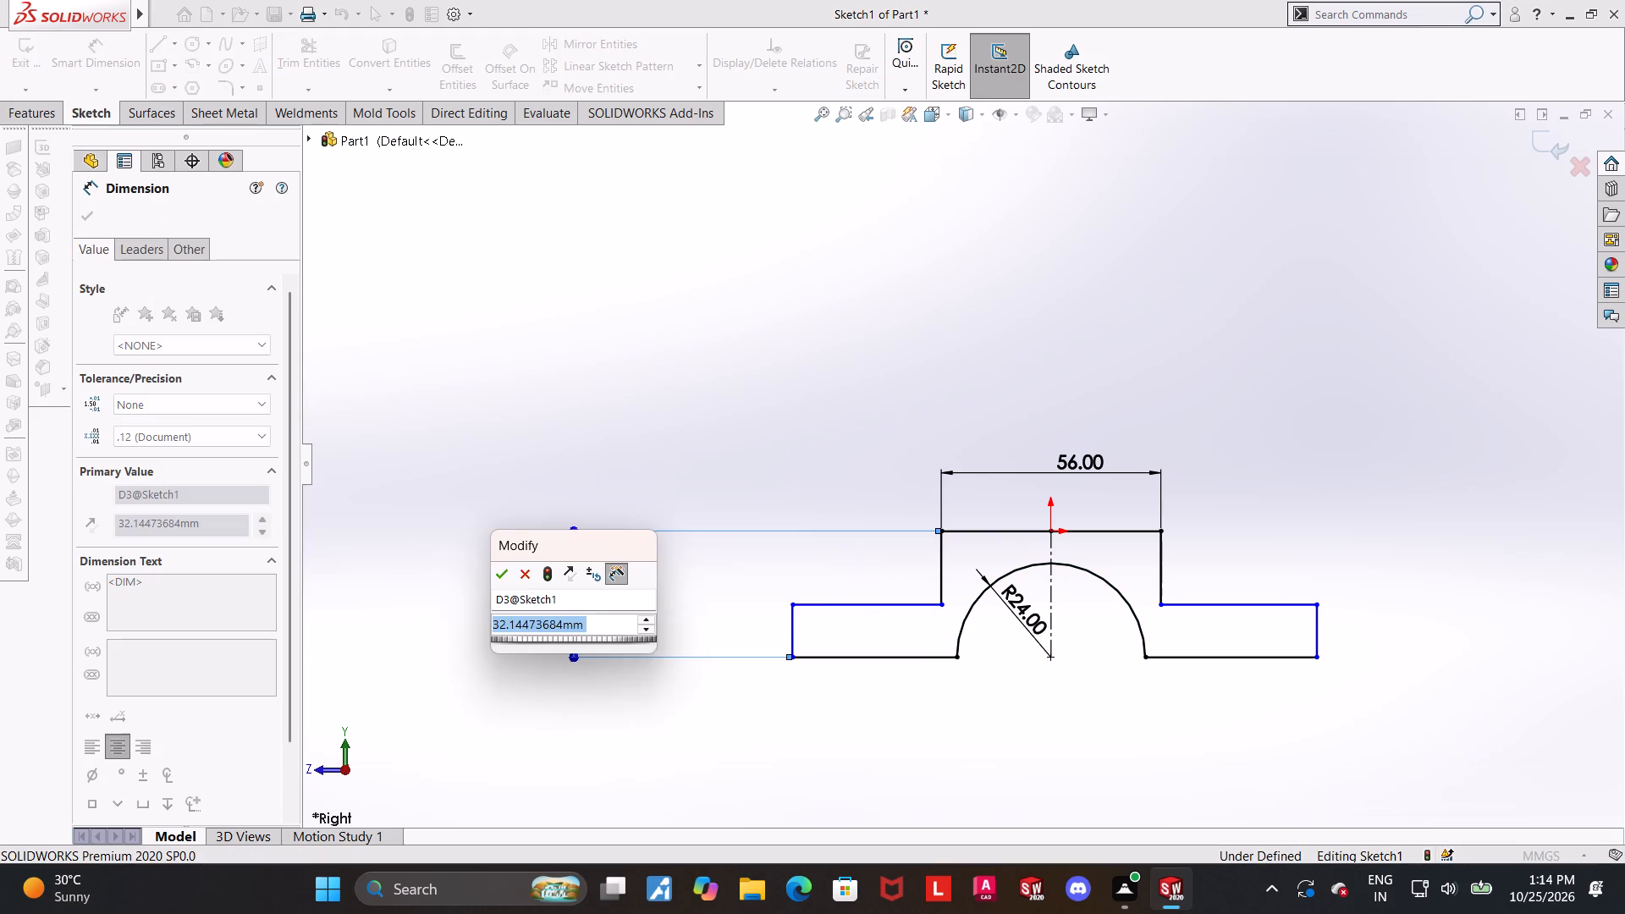
pyautogui.press('3')
pyautogui.press('6')
pyautogui.press('Return')
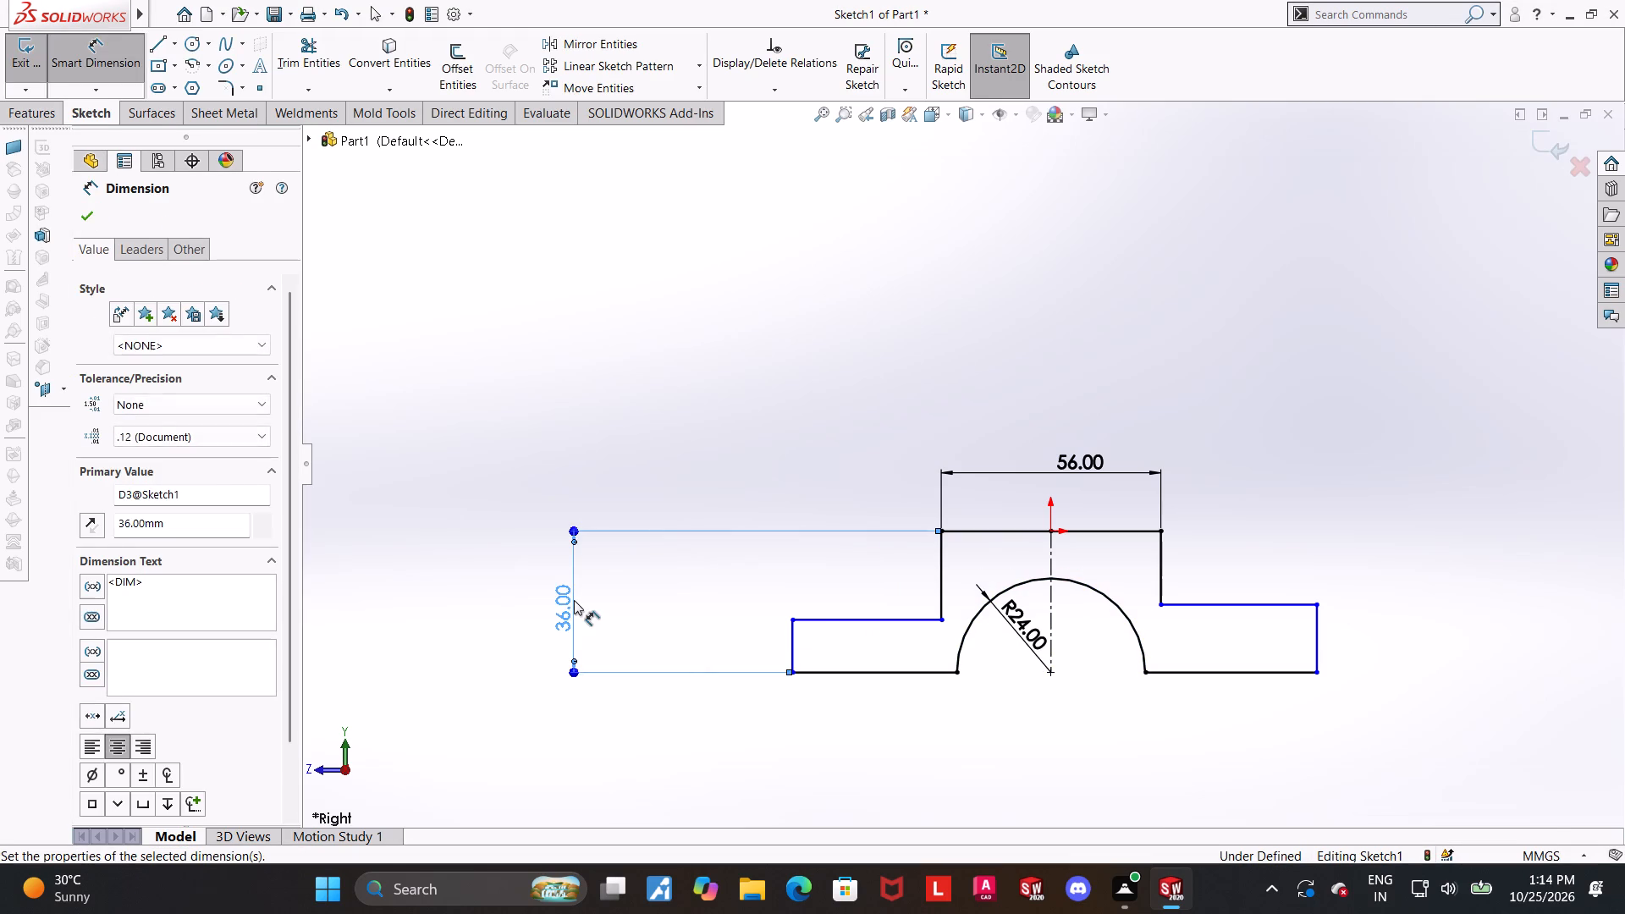
pyautogui.press('Escape')
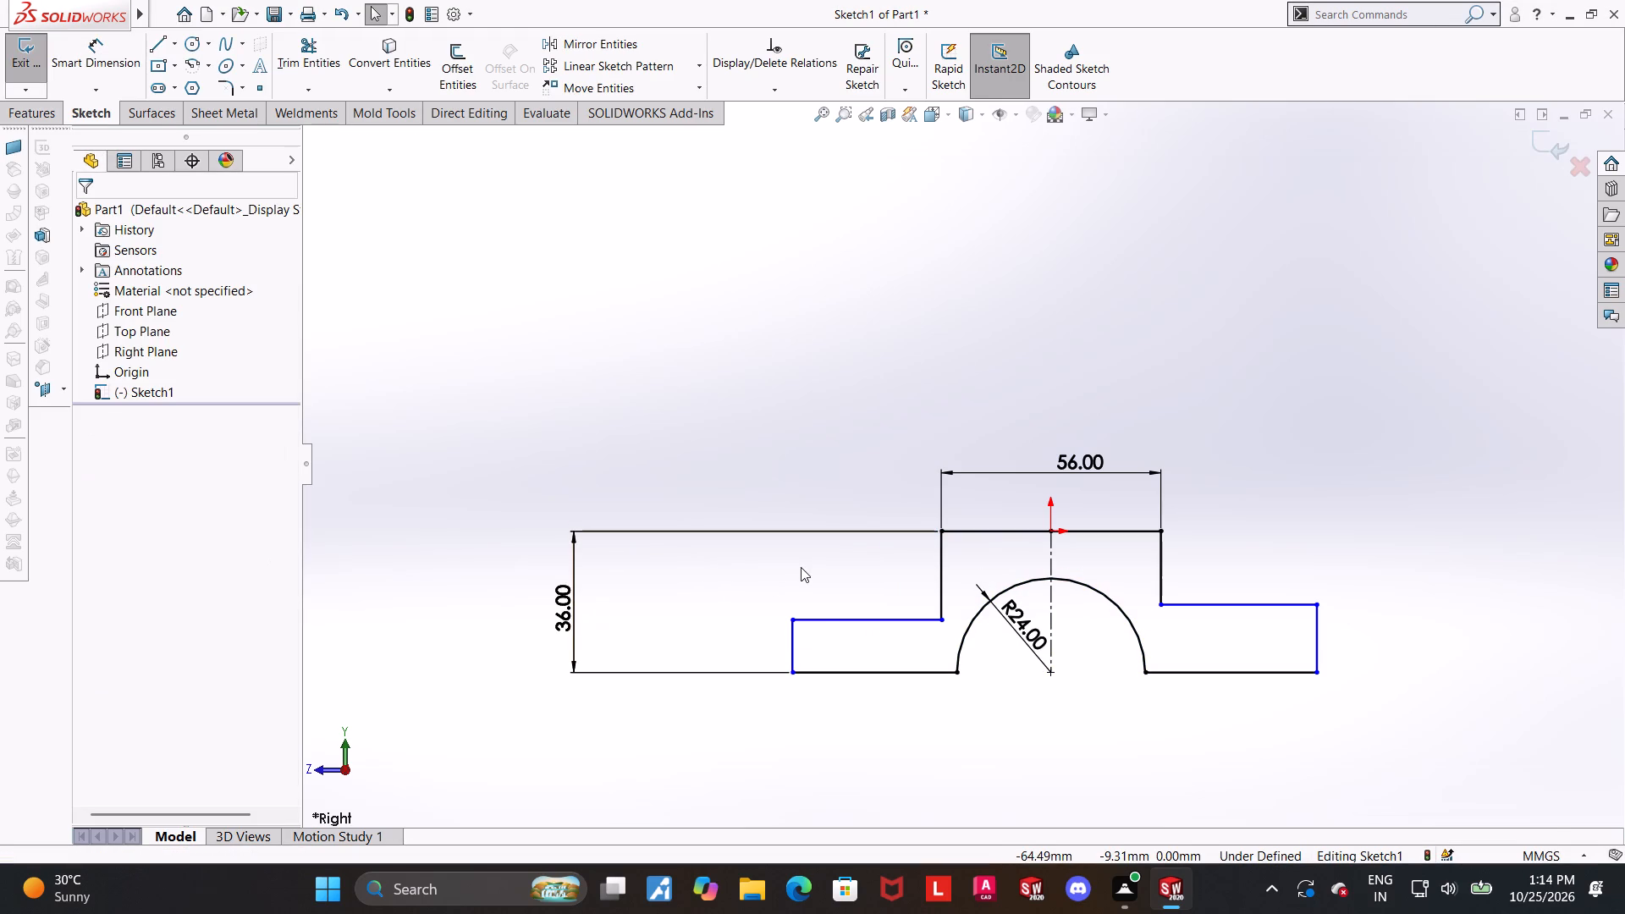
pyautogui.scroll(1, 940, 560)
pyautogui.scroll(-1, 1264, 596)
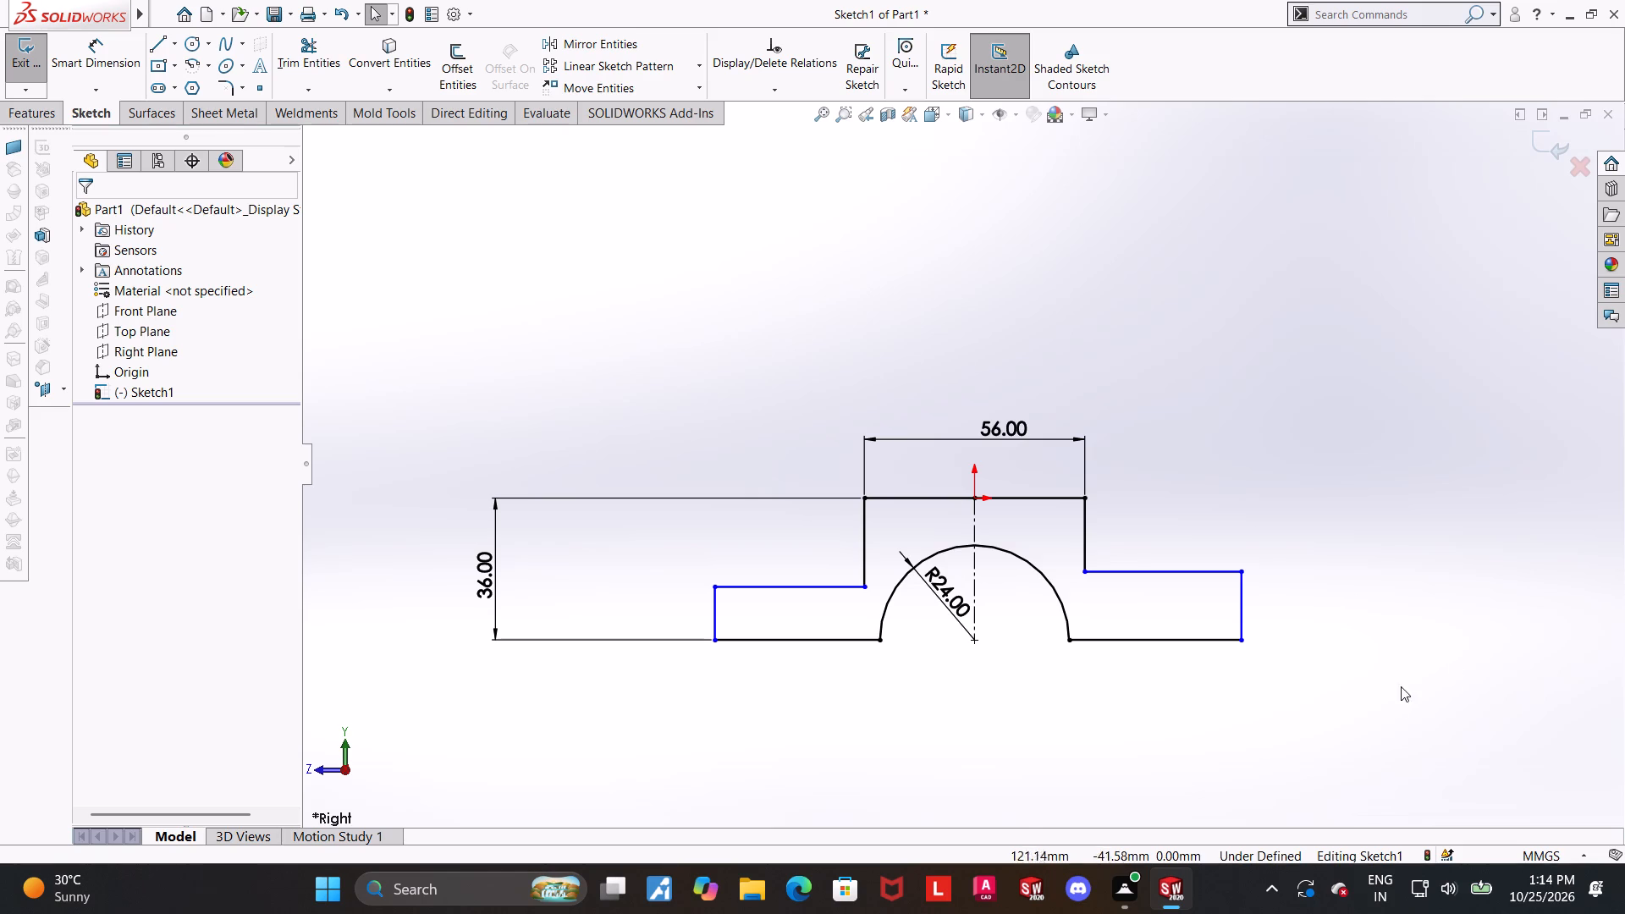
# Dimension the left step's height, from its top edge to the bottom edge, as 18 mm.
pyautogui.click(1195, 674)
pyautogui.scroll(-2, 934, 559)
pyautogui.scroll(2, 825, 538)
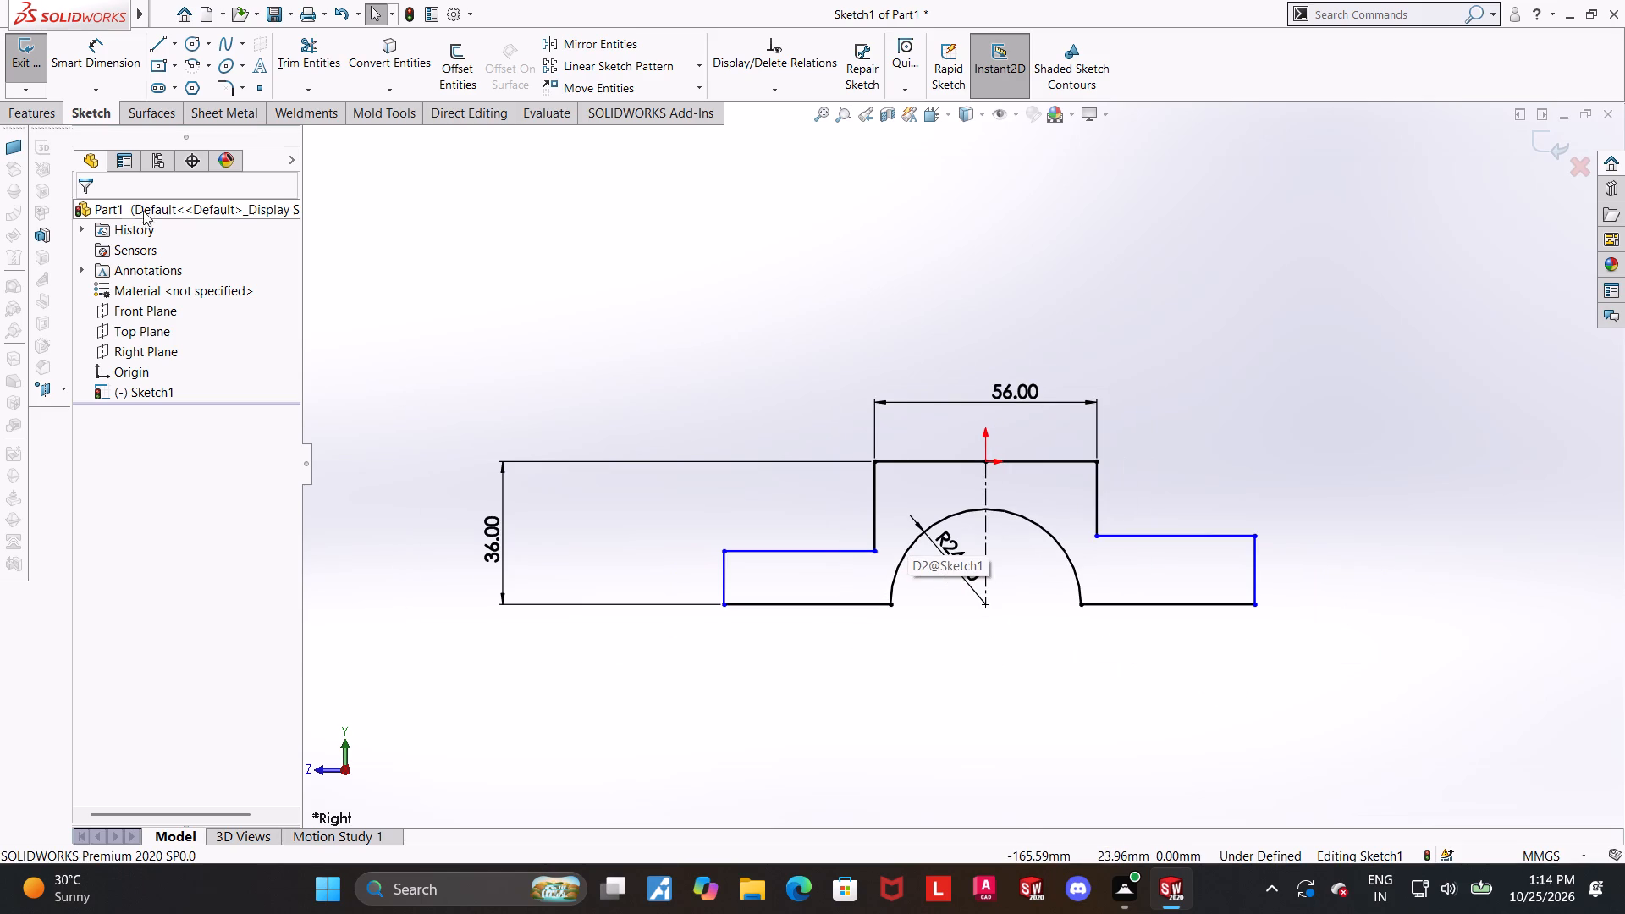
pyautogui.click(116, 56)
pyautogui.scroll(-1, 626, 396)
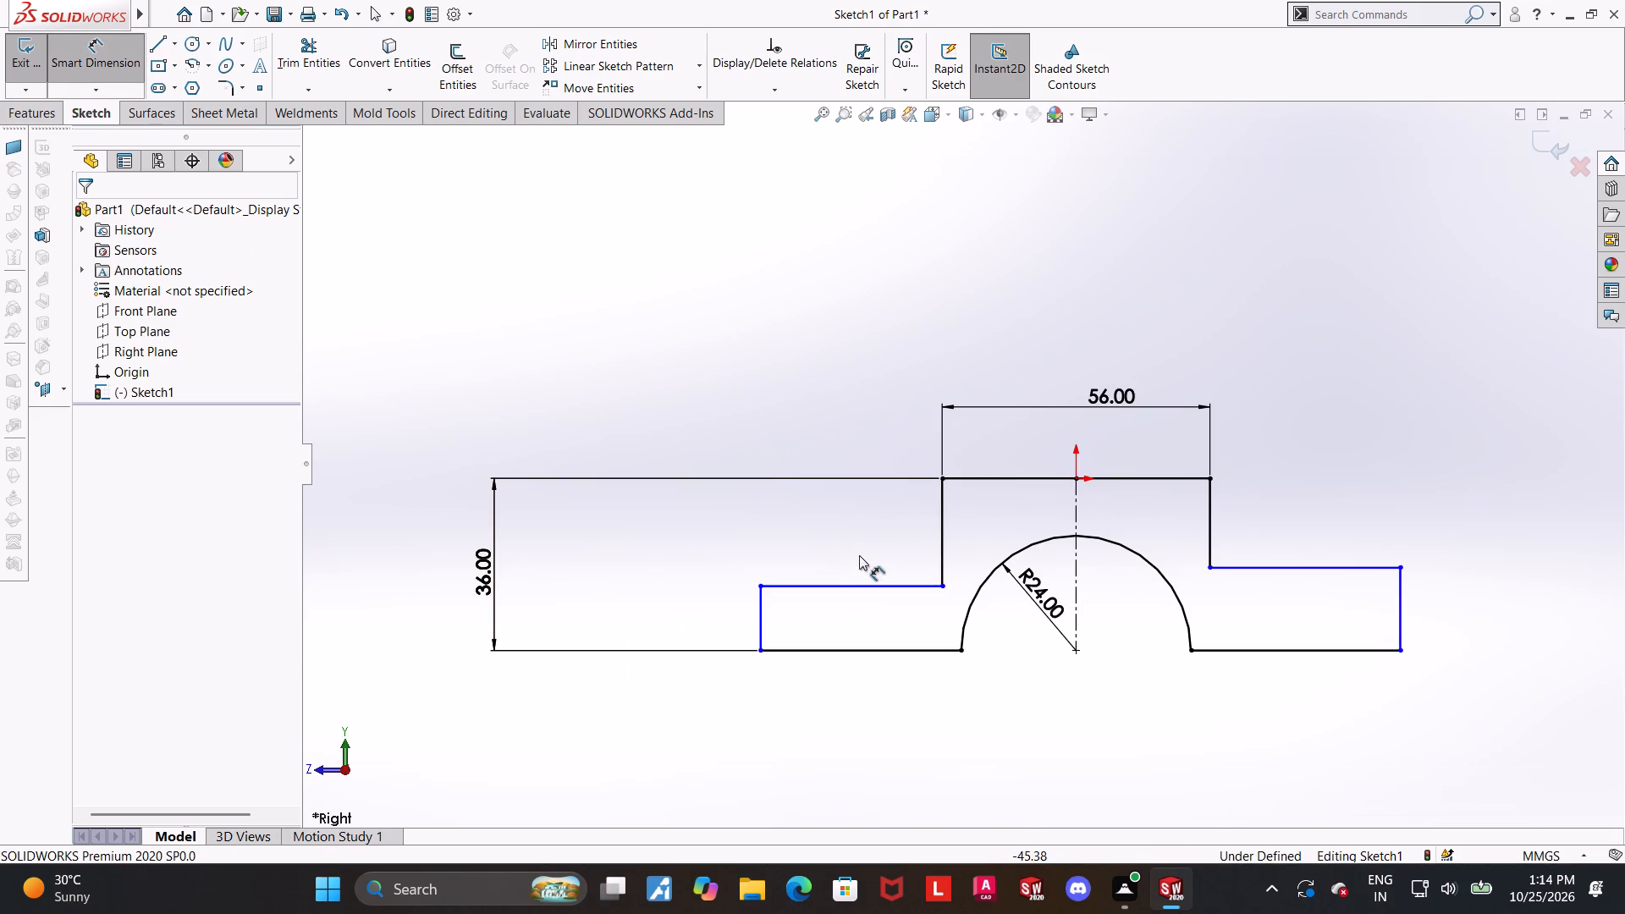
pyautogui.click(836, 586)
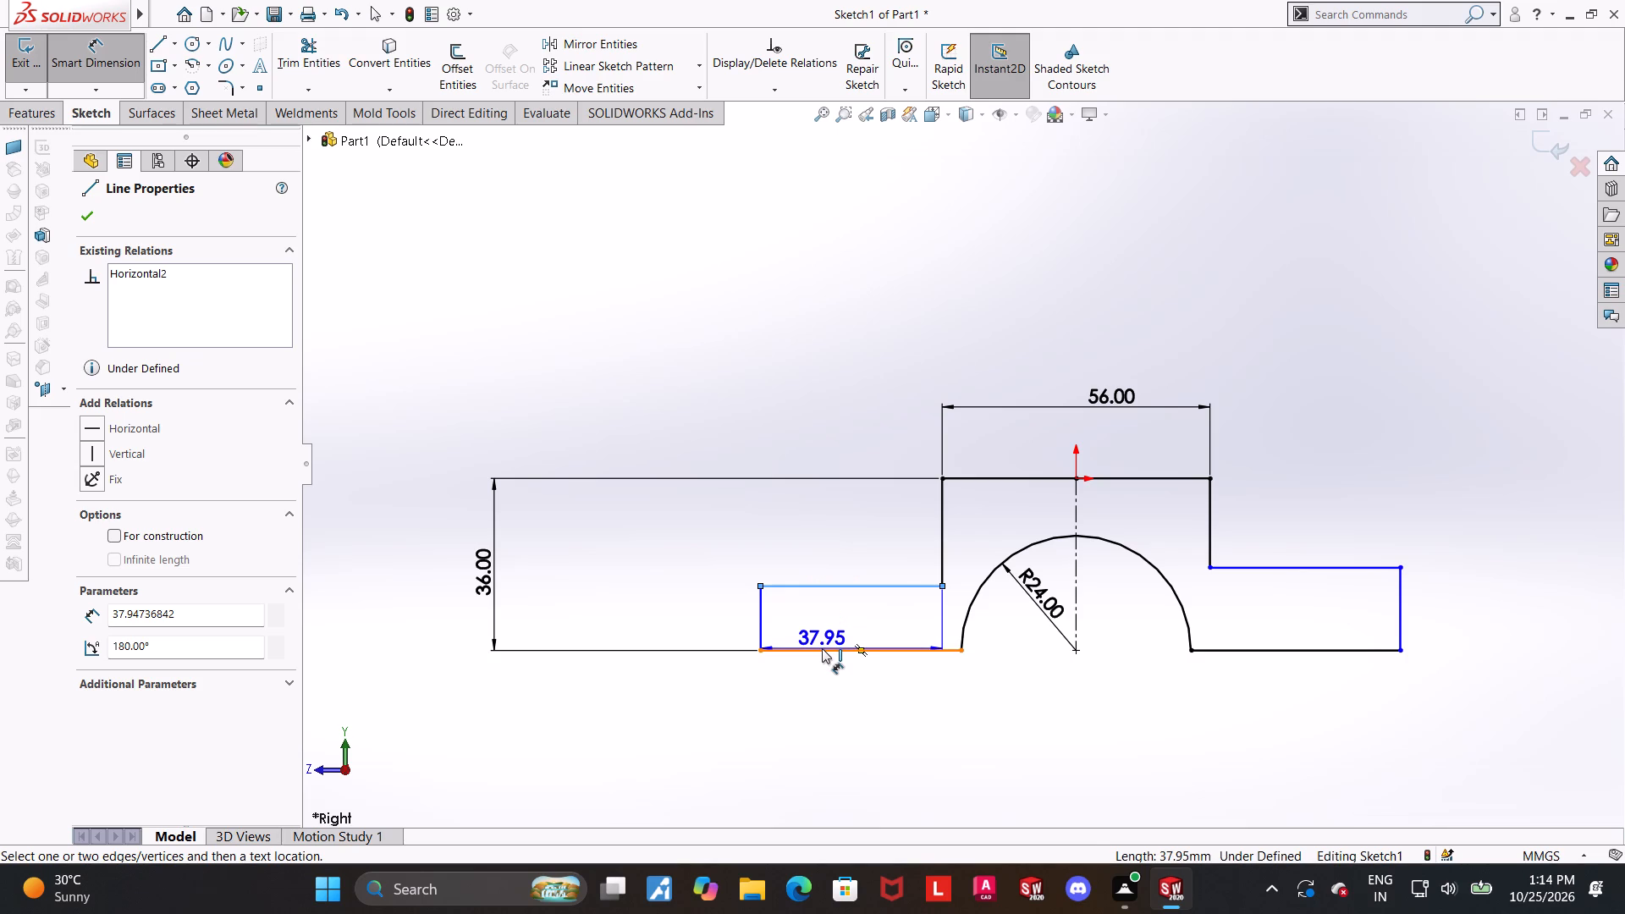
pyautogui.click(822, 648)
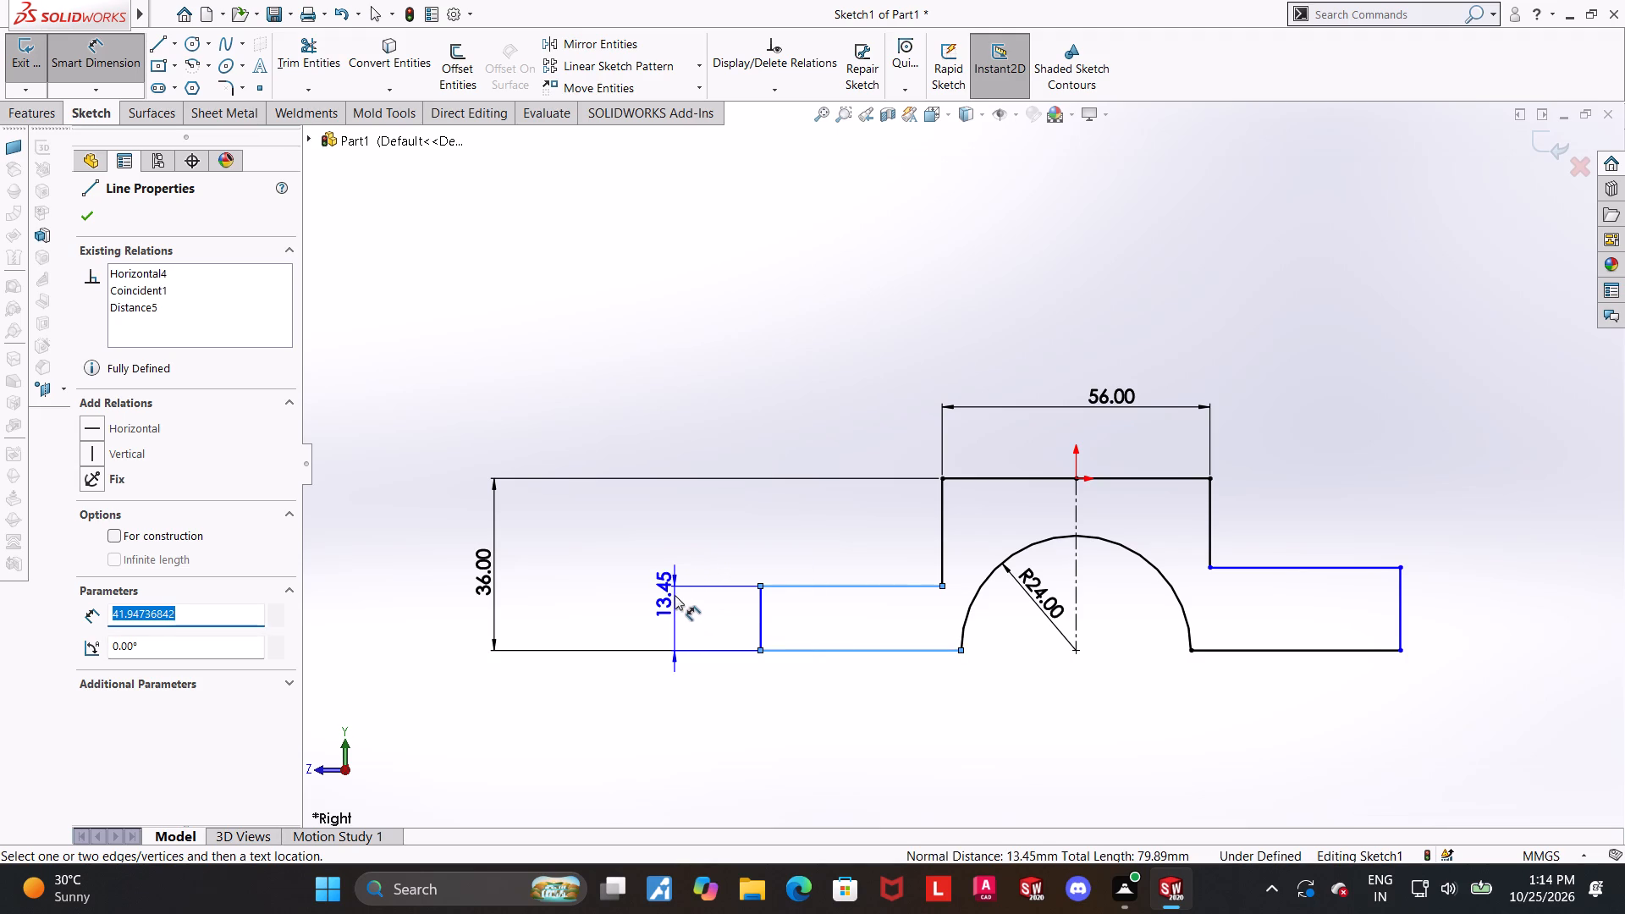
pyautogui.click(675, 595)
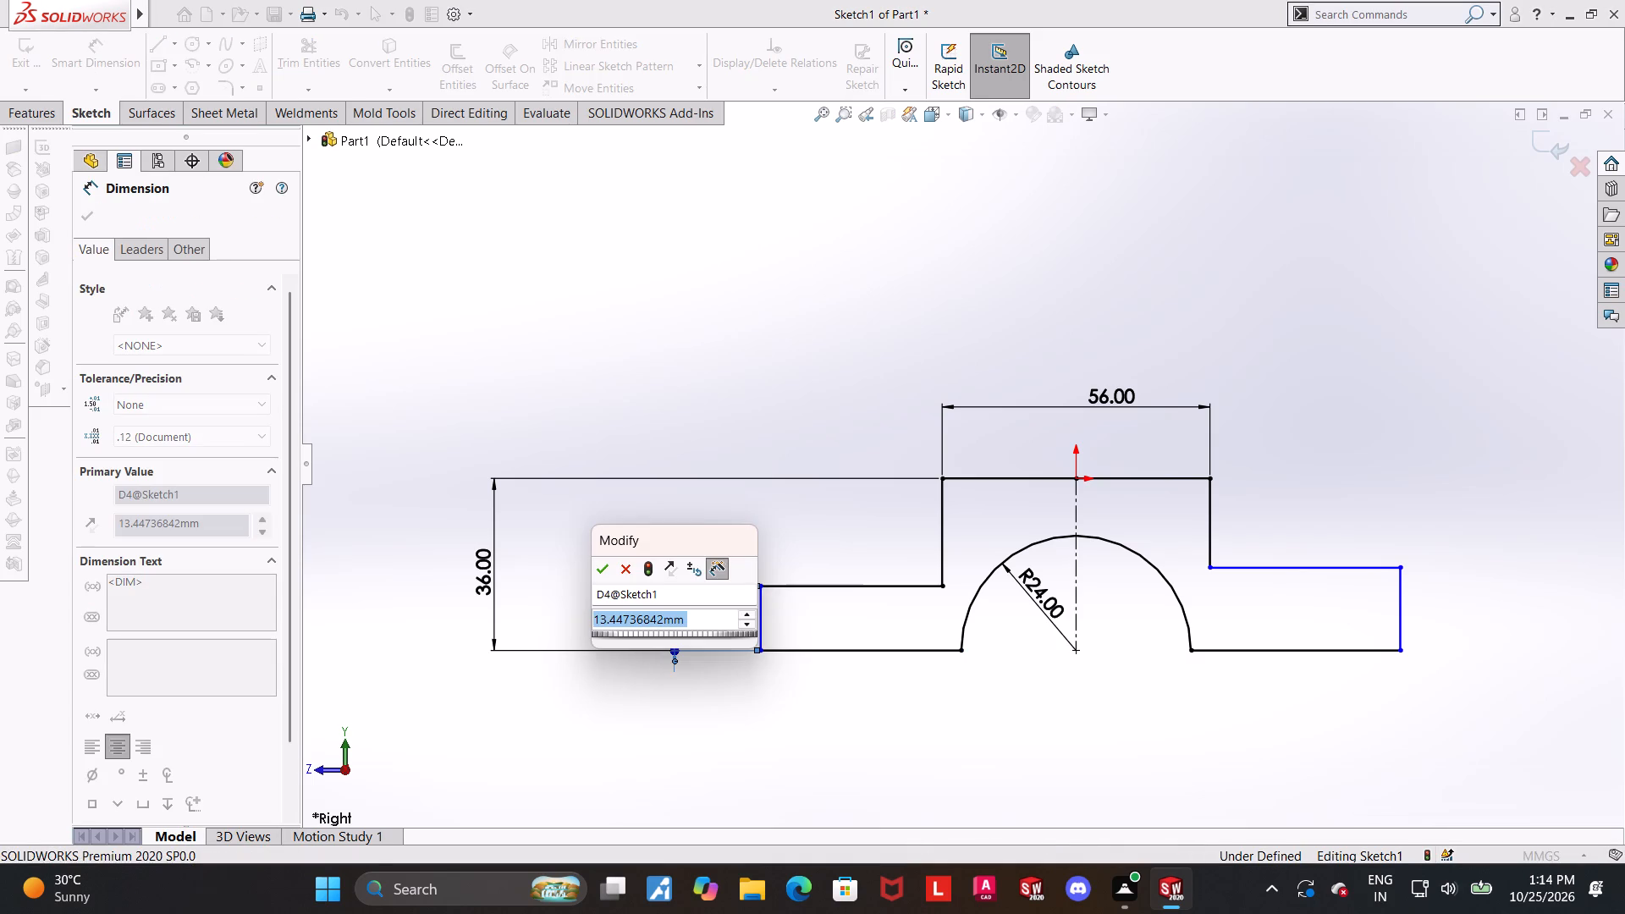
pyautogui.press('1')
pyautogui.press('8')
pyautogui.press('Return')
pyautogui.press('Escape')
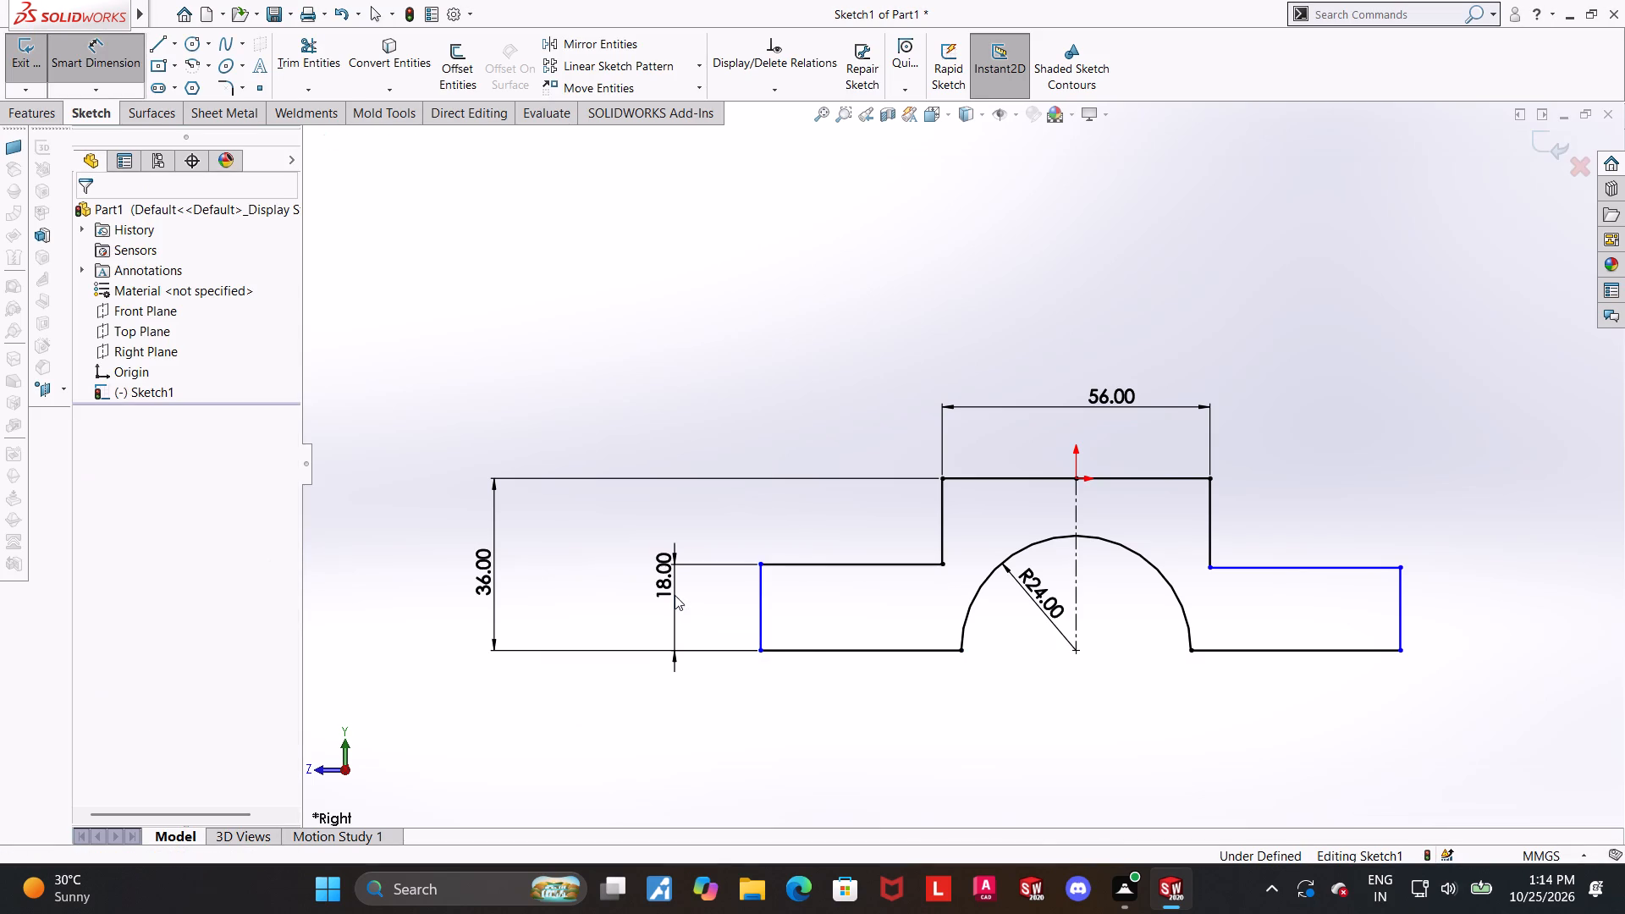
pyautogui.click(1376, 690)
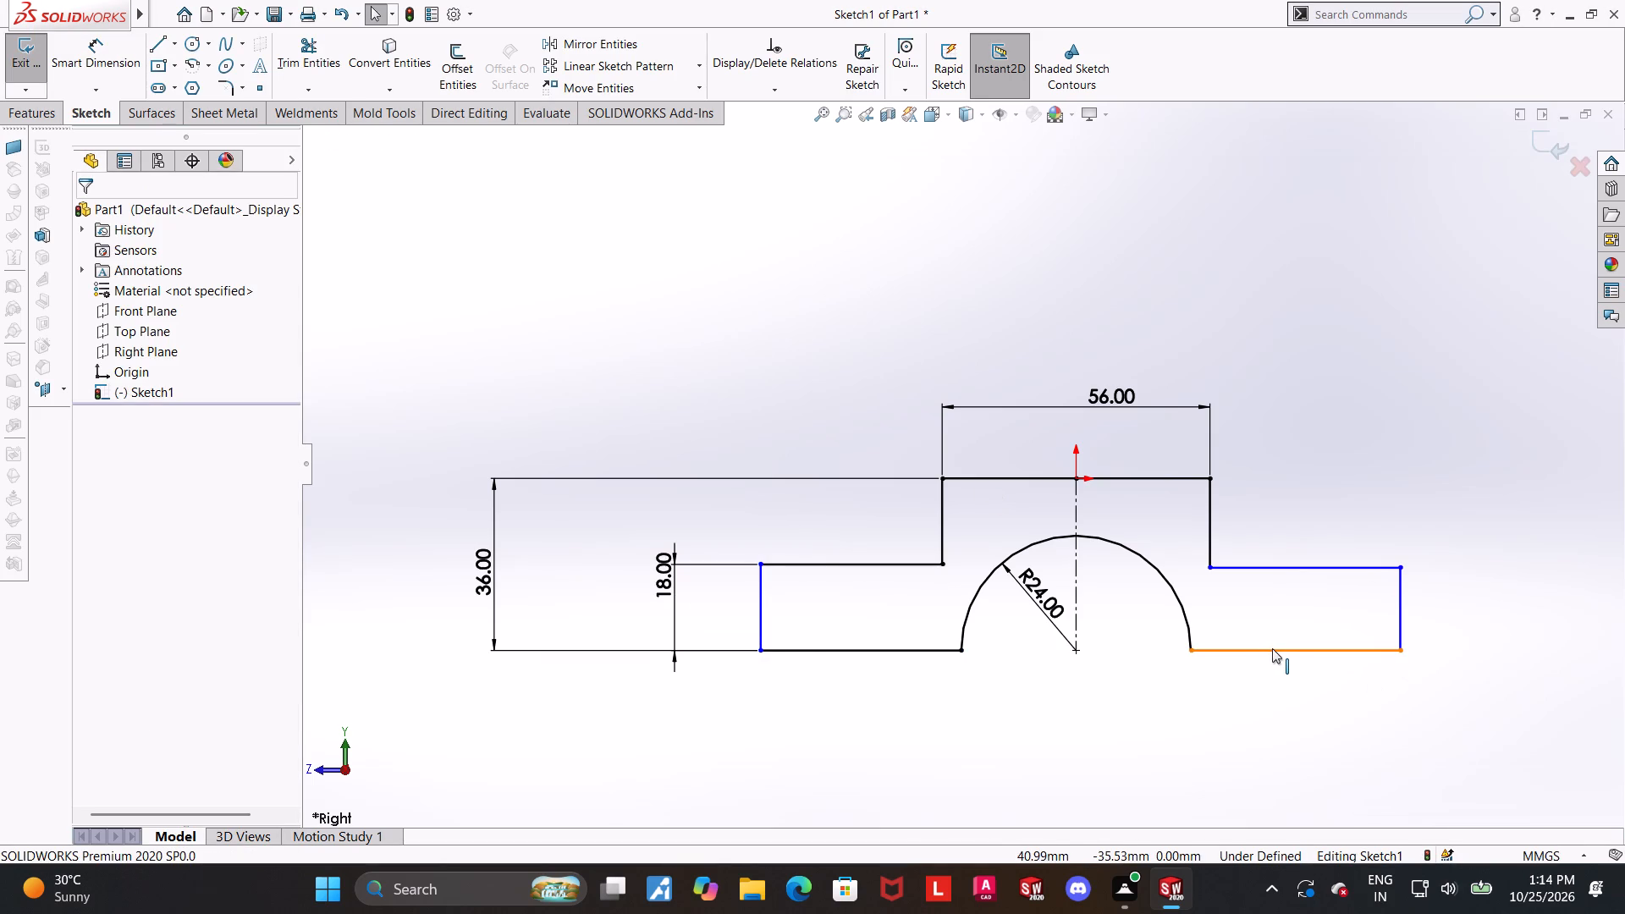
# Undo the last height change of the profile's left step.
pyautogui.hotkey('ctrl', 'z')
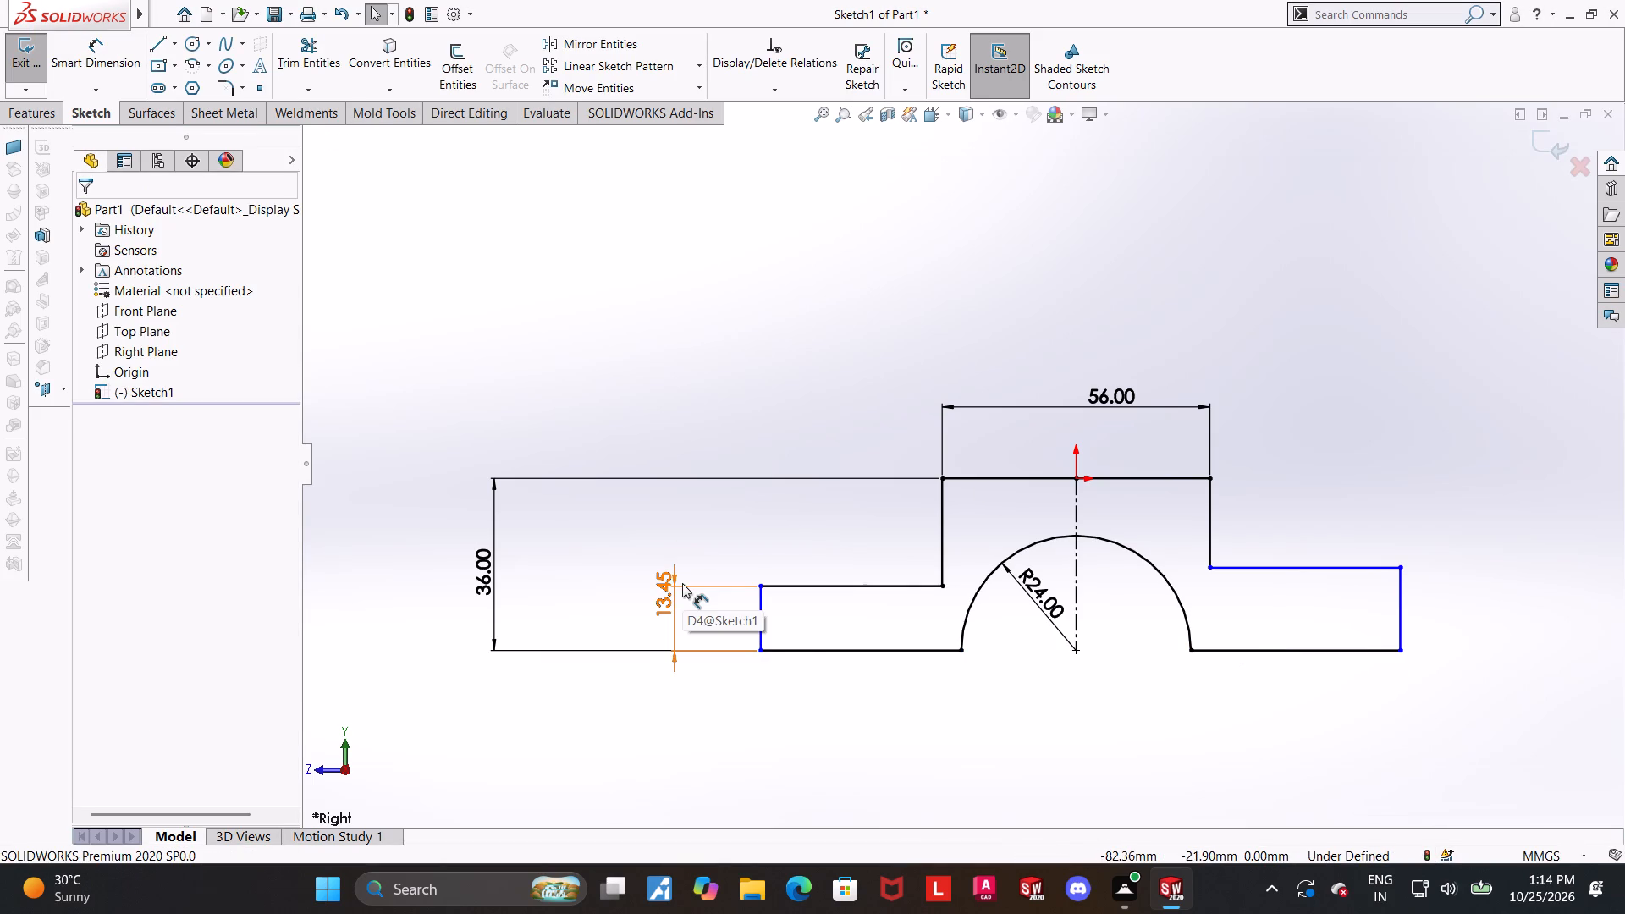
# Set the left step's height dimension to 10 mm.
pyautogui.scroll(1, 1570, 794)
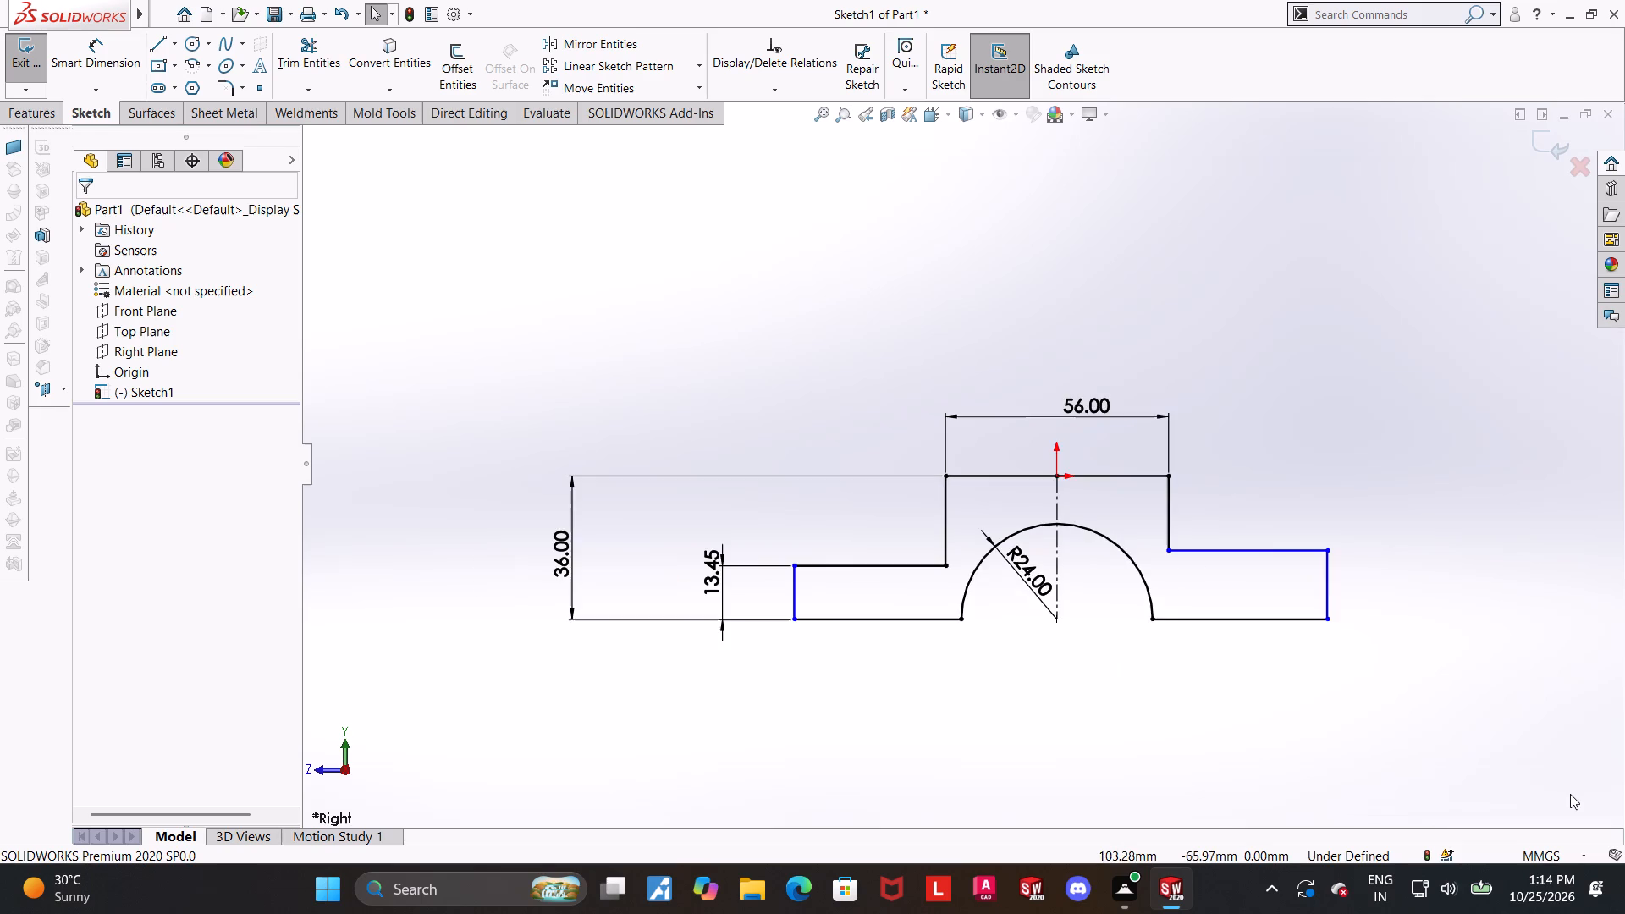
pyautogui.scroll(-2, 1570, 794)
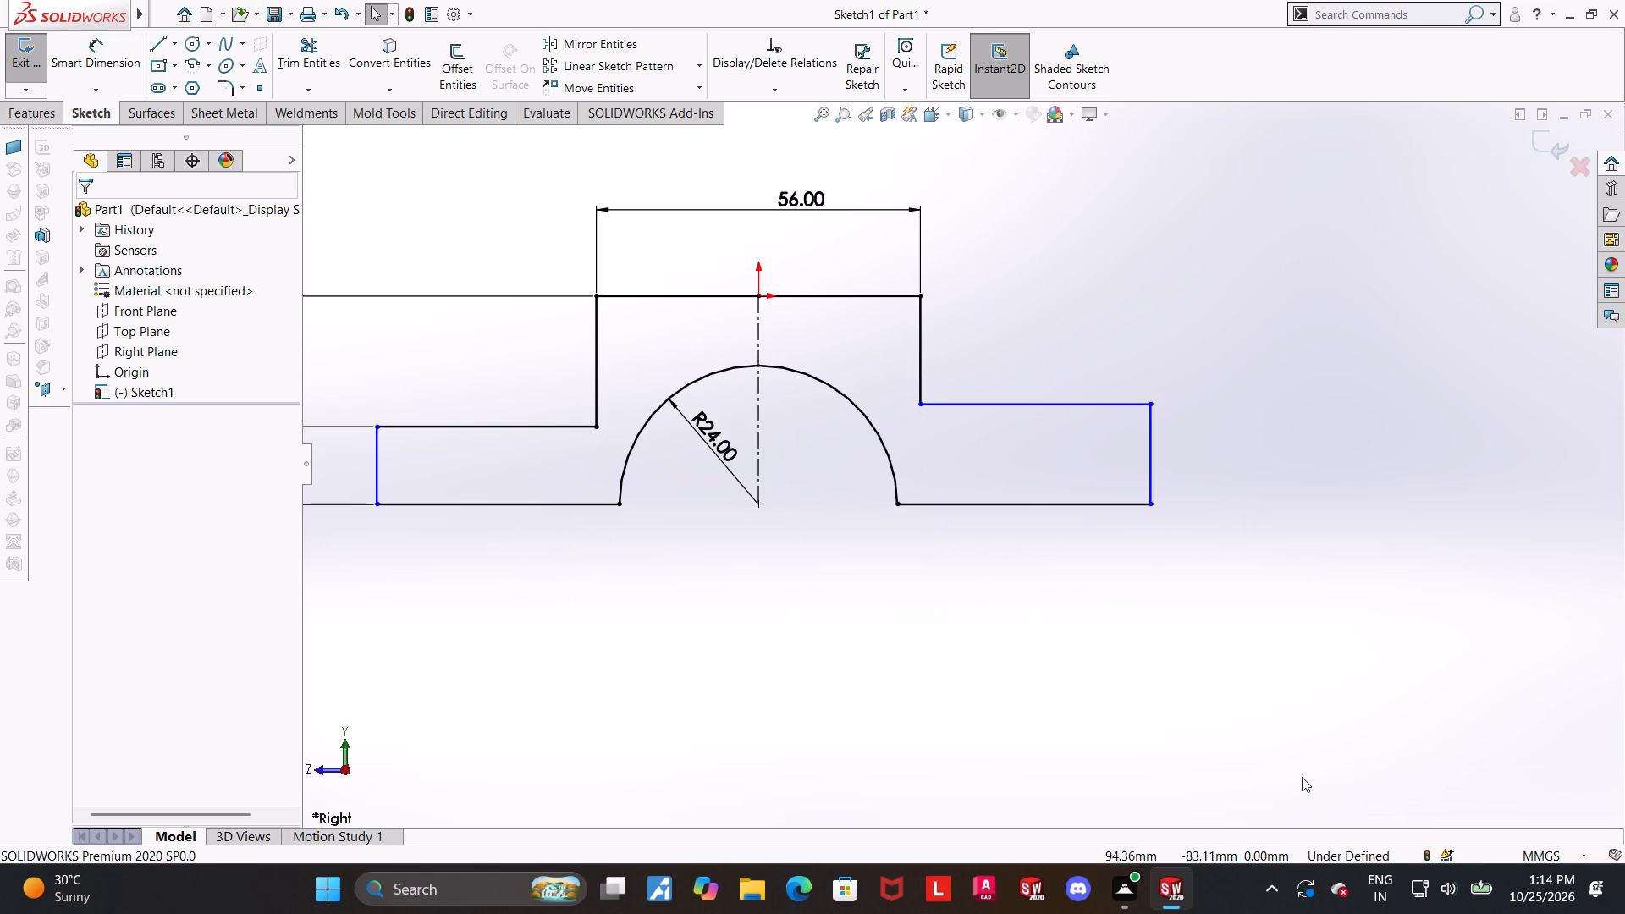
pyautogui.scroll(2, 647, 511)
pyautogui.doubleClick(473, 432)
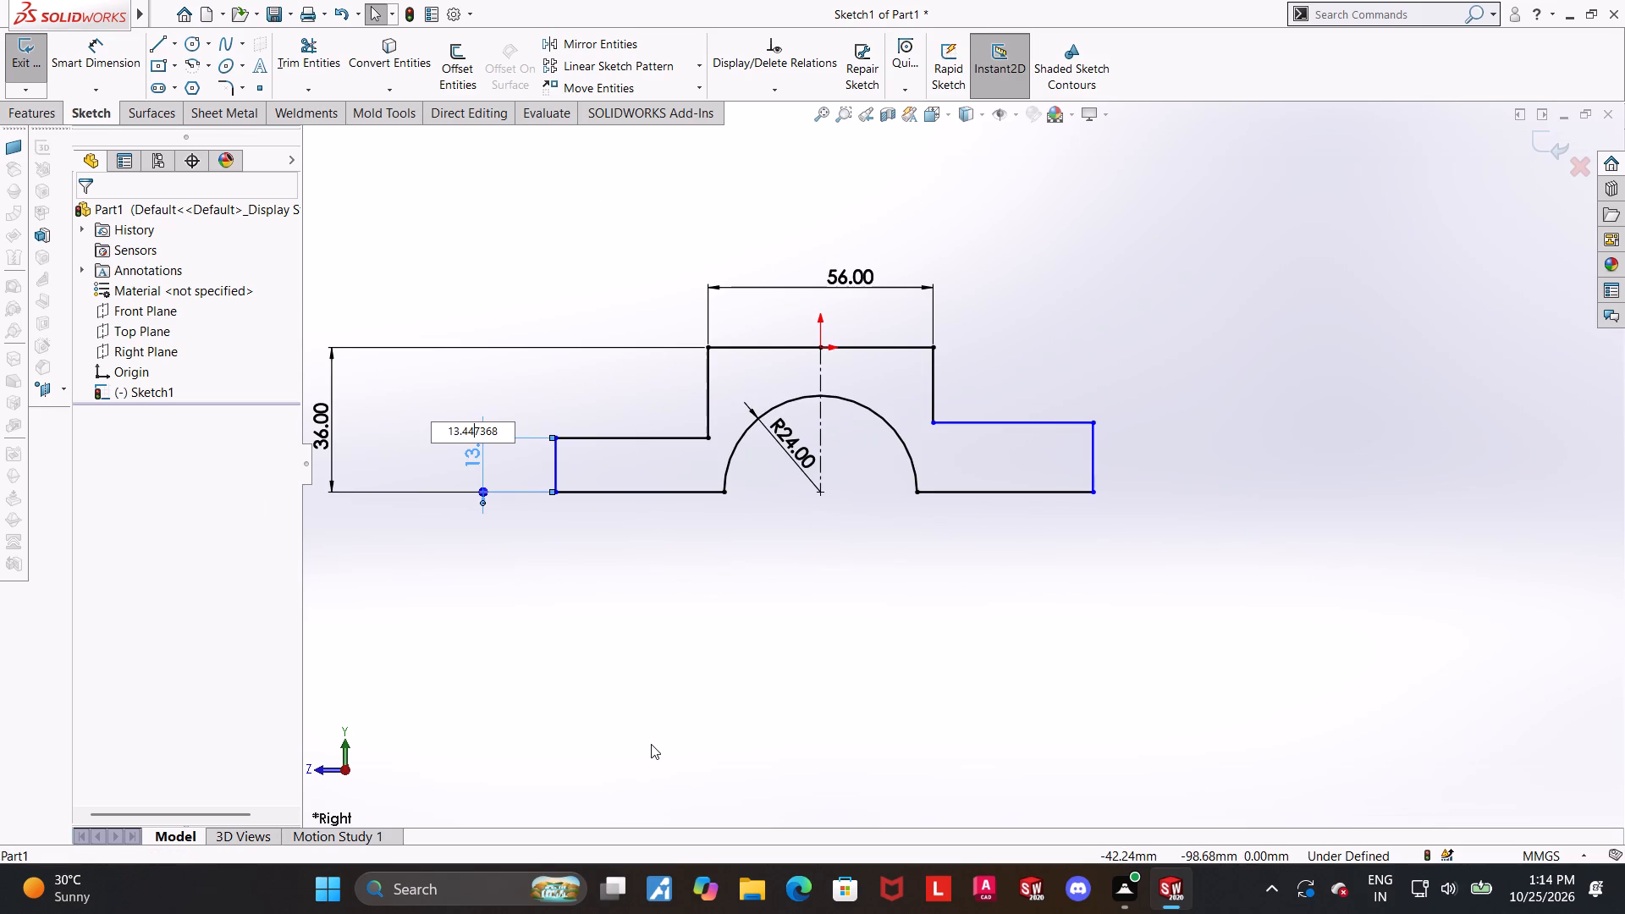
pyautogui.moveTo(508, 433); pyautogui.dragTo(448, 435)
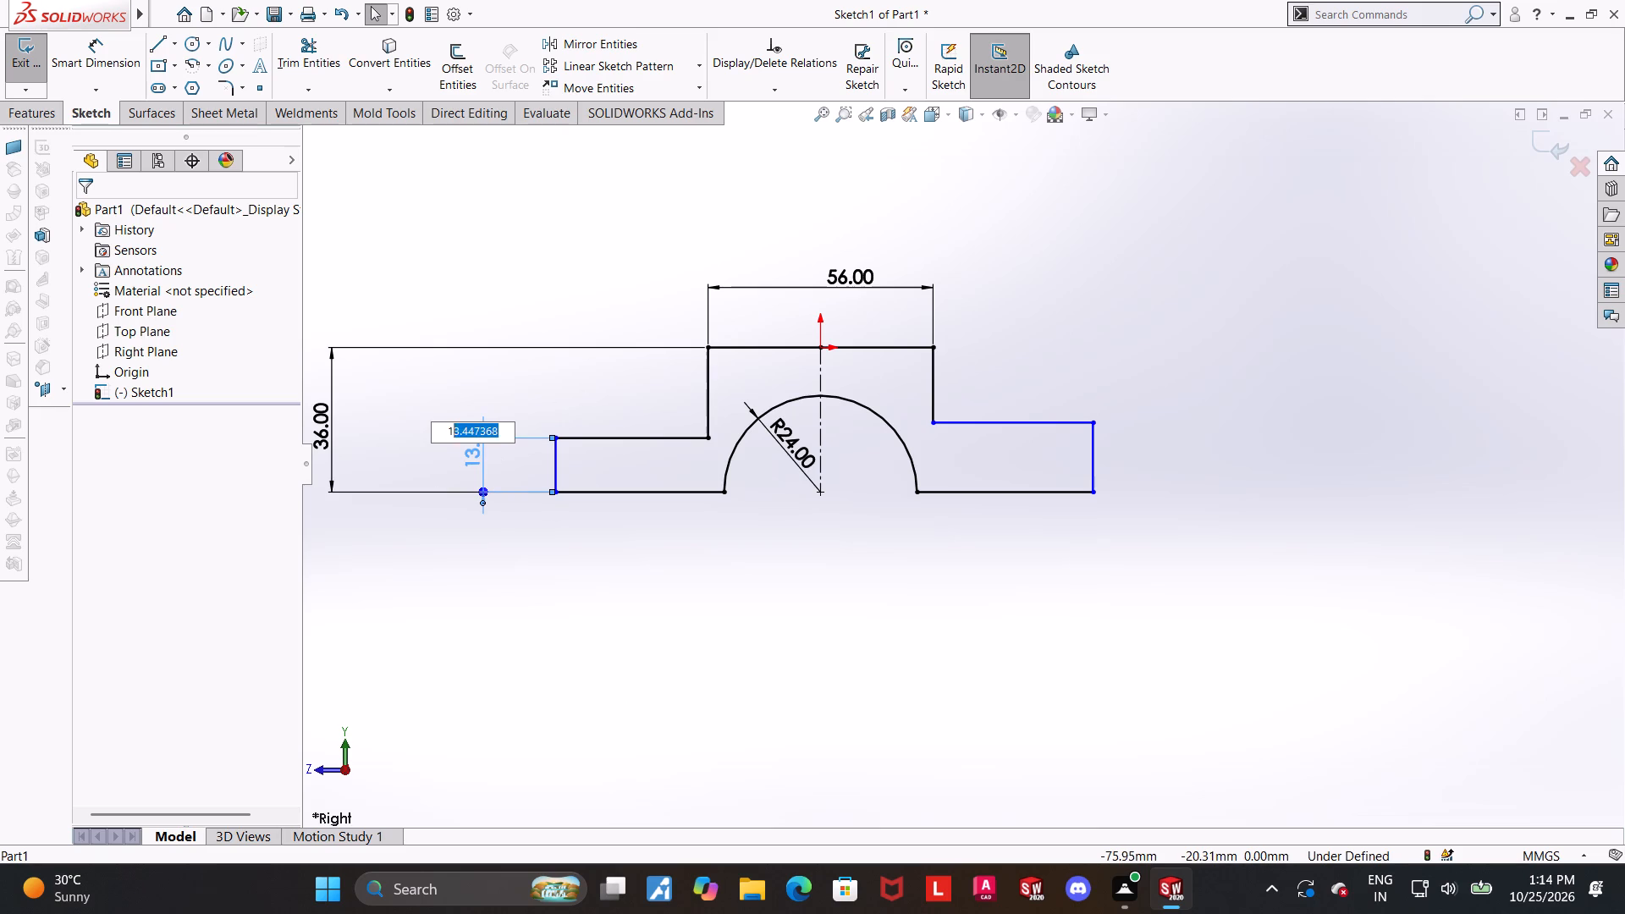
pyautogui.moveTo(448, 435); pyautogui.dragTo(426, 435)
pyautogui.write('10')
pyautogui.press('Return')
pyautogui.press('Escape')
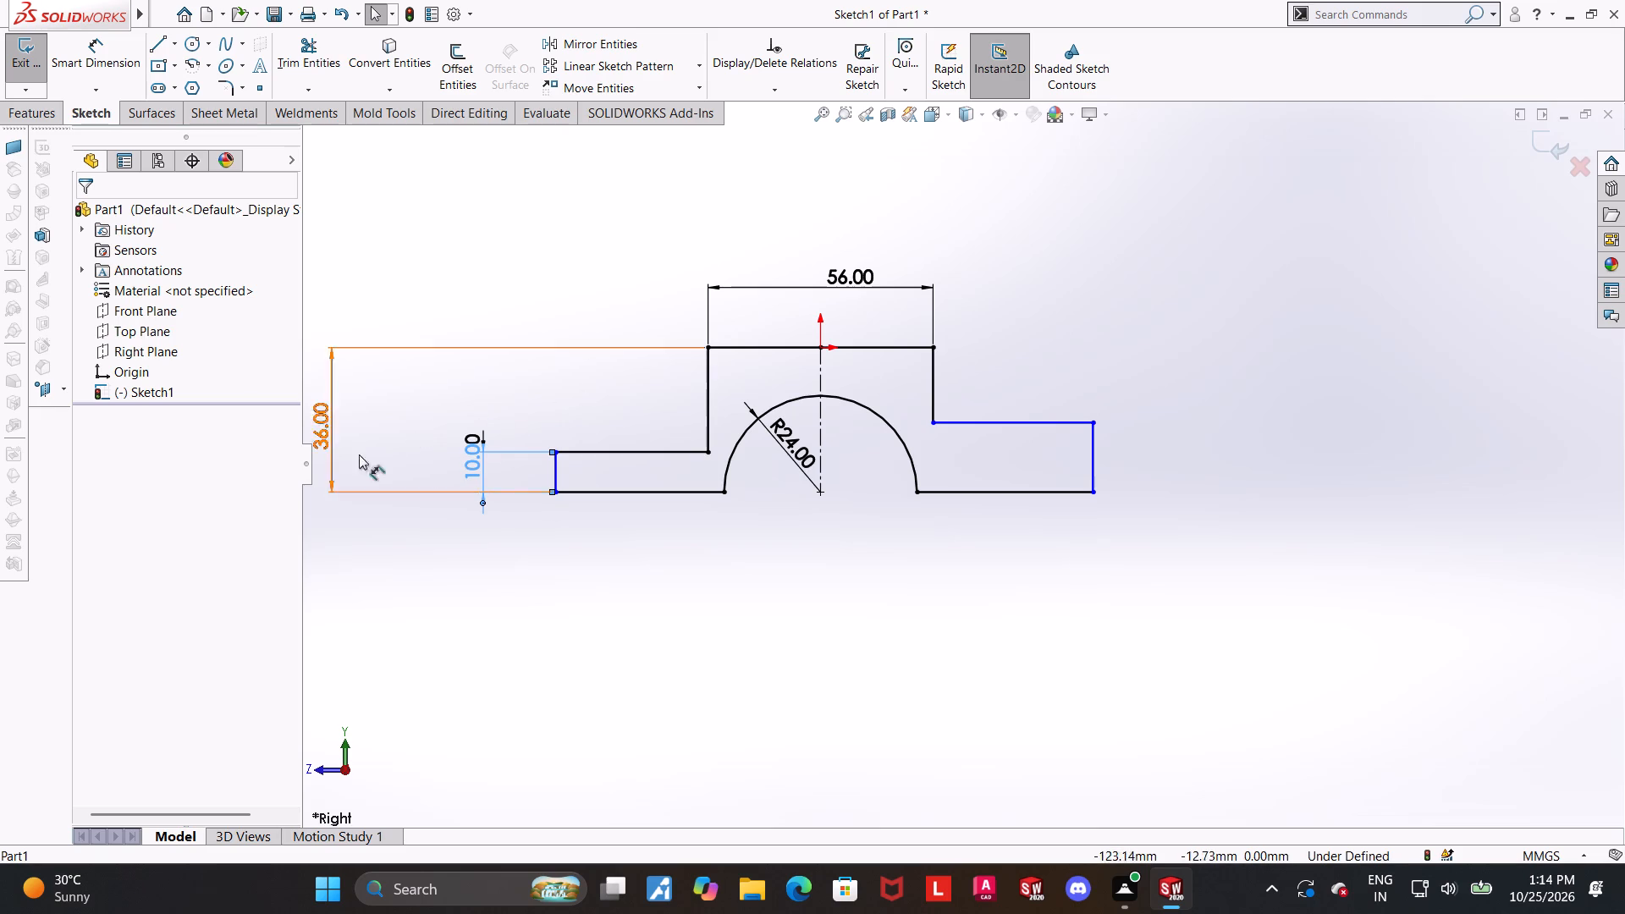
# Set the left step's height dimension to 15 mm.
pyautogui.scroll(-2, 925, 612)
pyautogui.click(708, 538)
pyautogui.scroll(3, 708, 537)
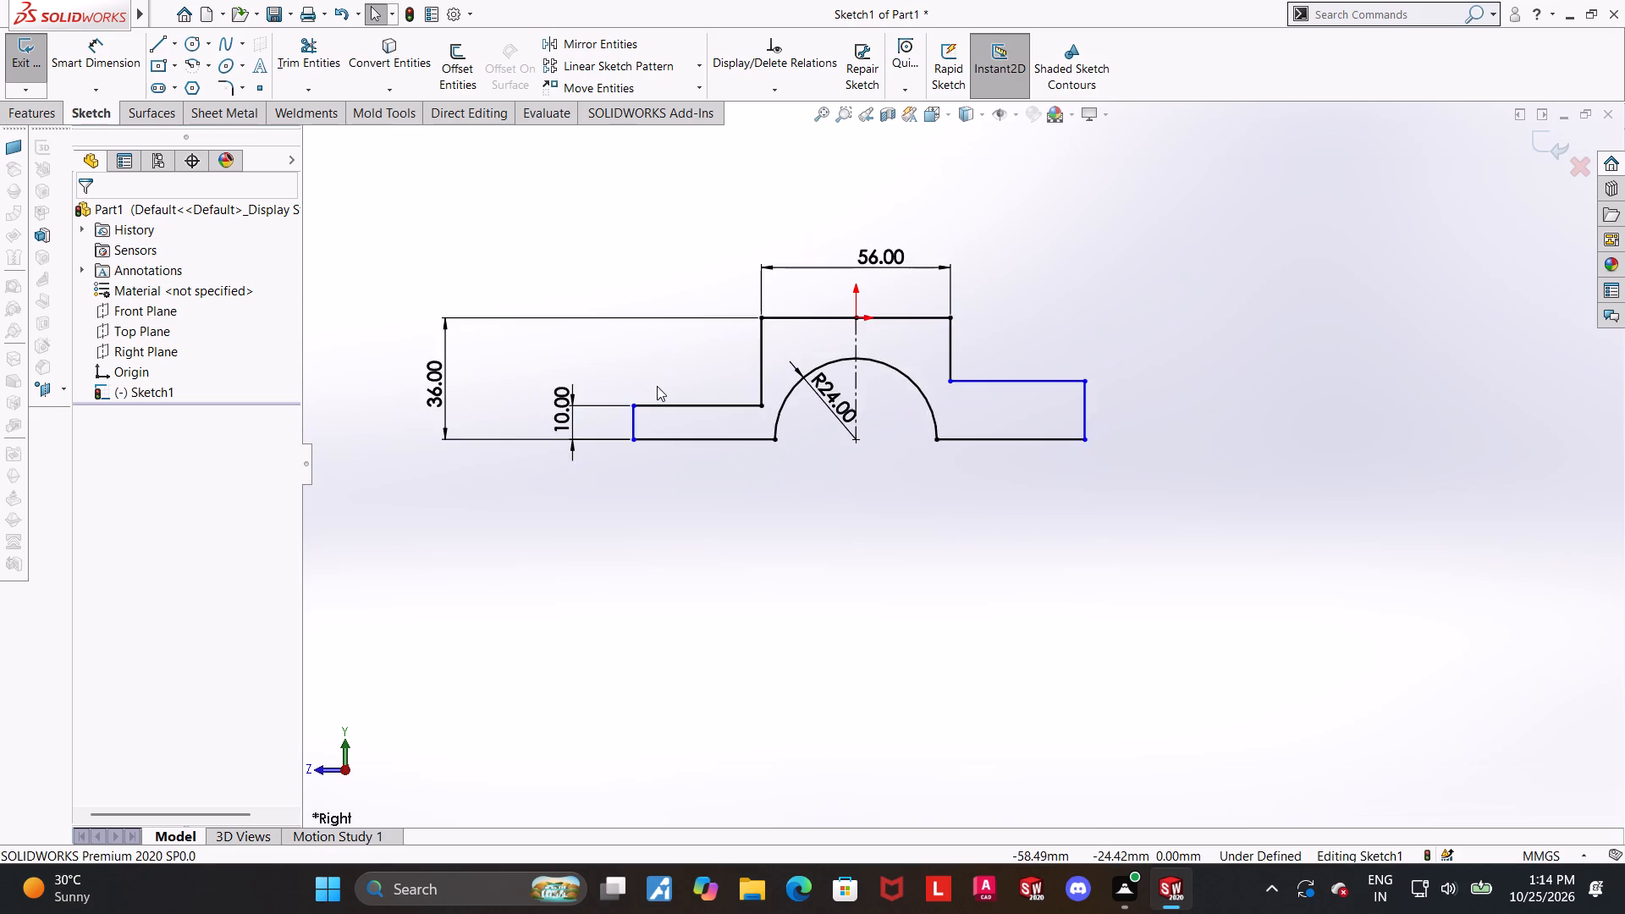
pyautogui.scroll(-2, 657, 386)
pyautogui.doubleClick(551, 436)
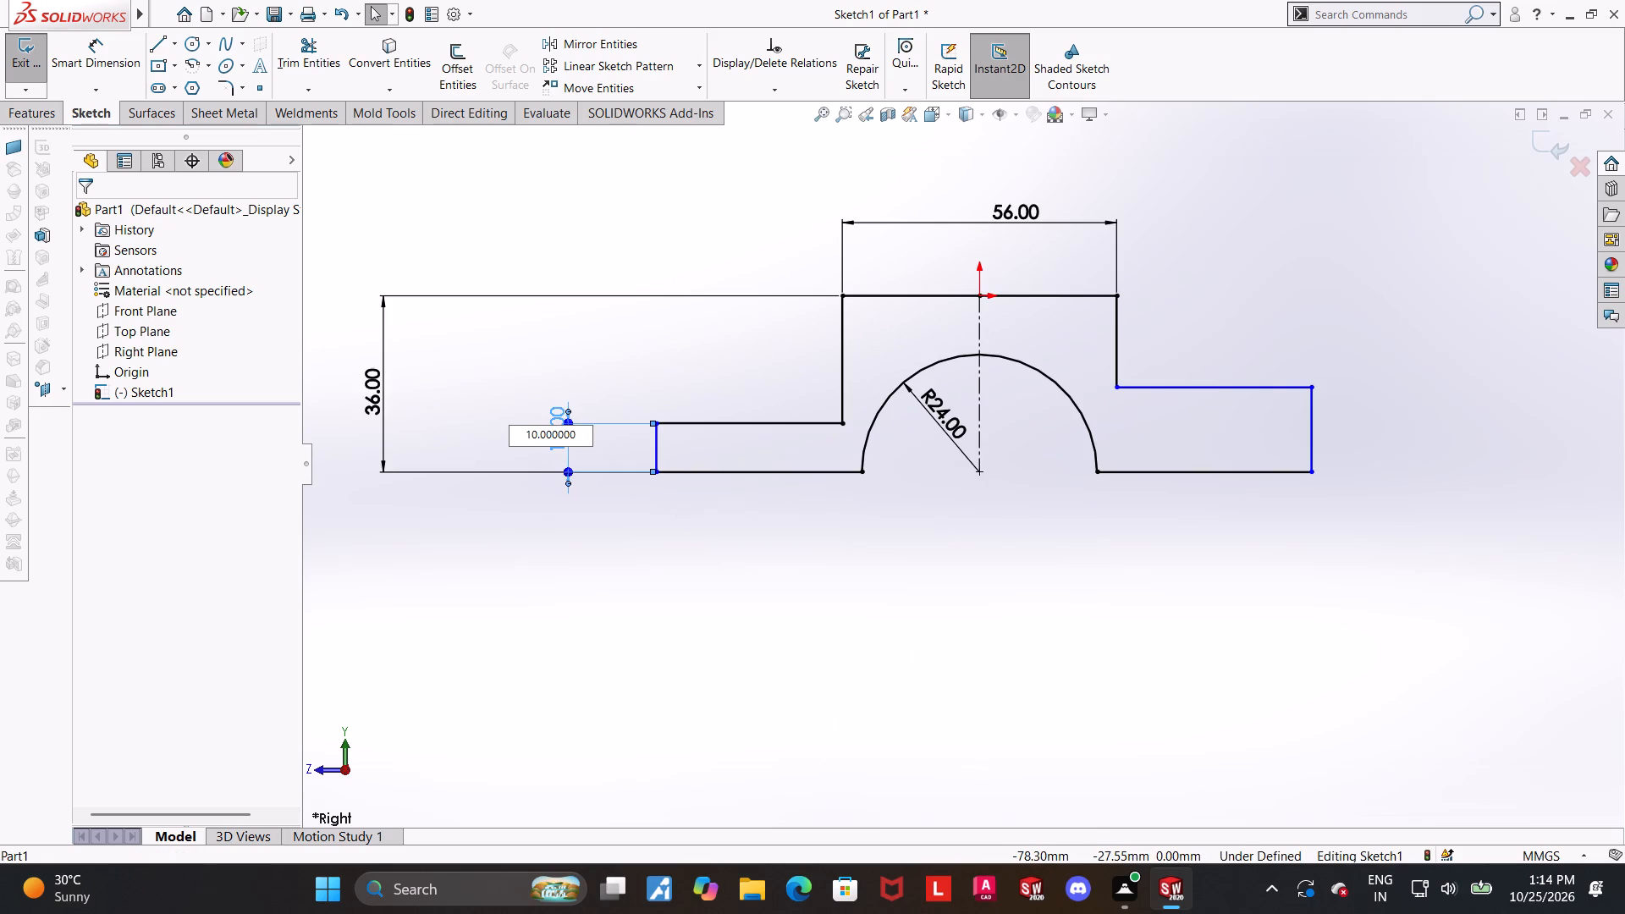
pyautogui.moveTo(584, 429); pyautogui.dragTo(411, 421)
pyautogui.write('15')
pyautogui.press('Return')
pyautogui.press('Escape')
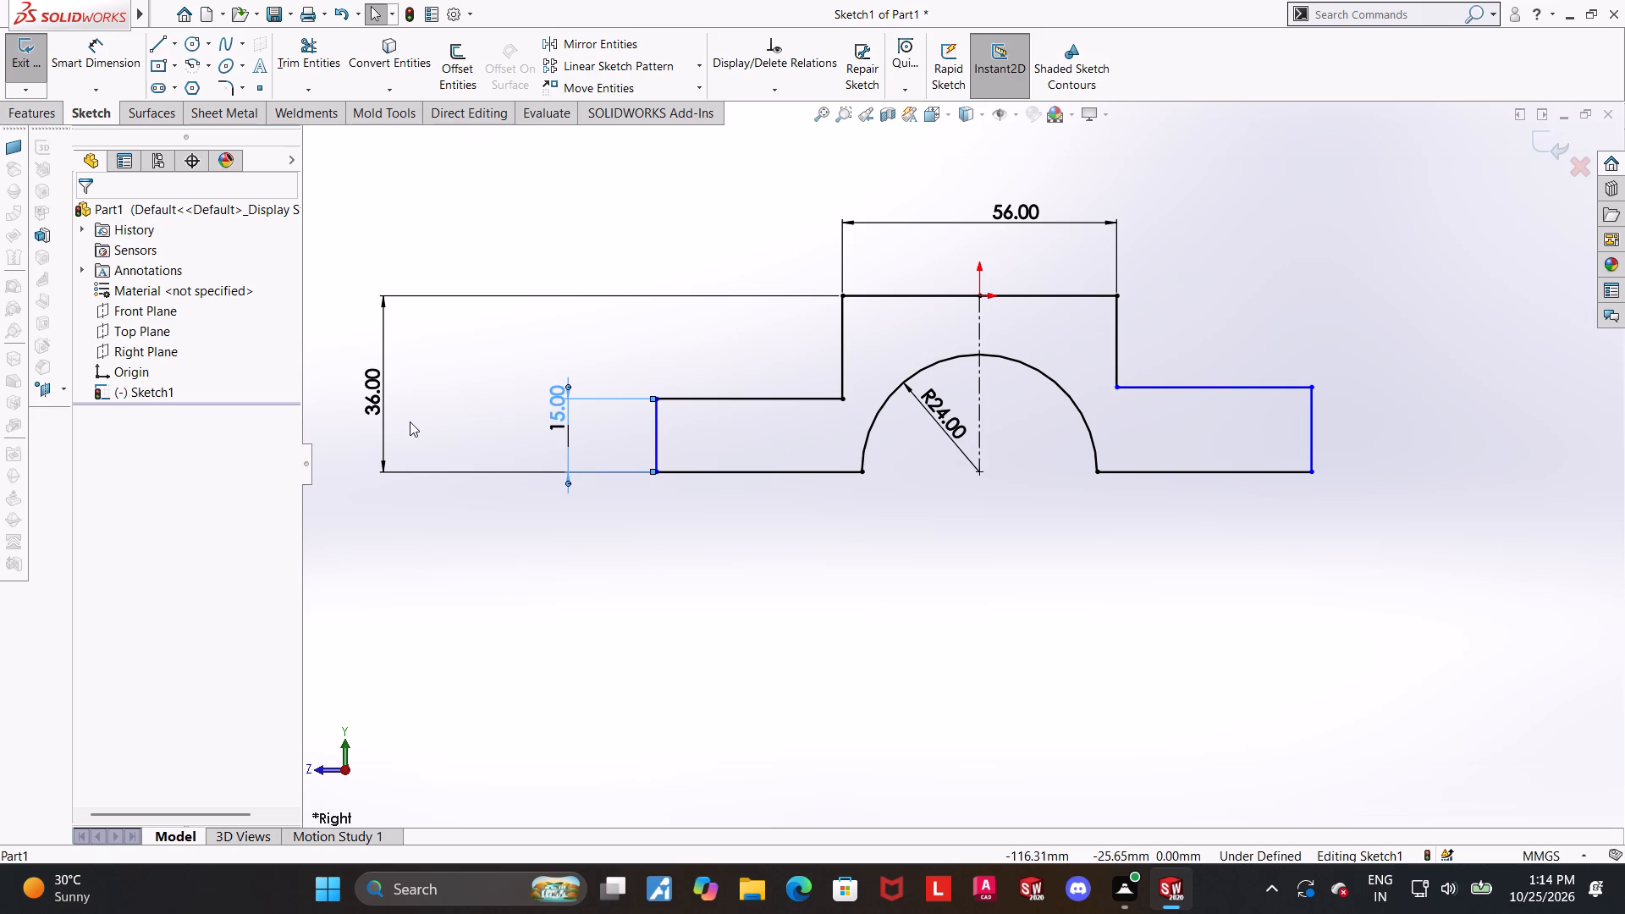
# Exit the cap profile sketch on the Right Plane and discard all of its changes.
pyautogui.scroll(1, 1331, 398)
pyautogui.scroll(-1, 1237, 361)
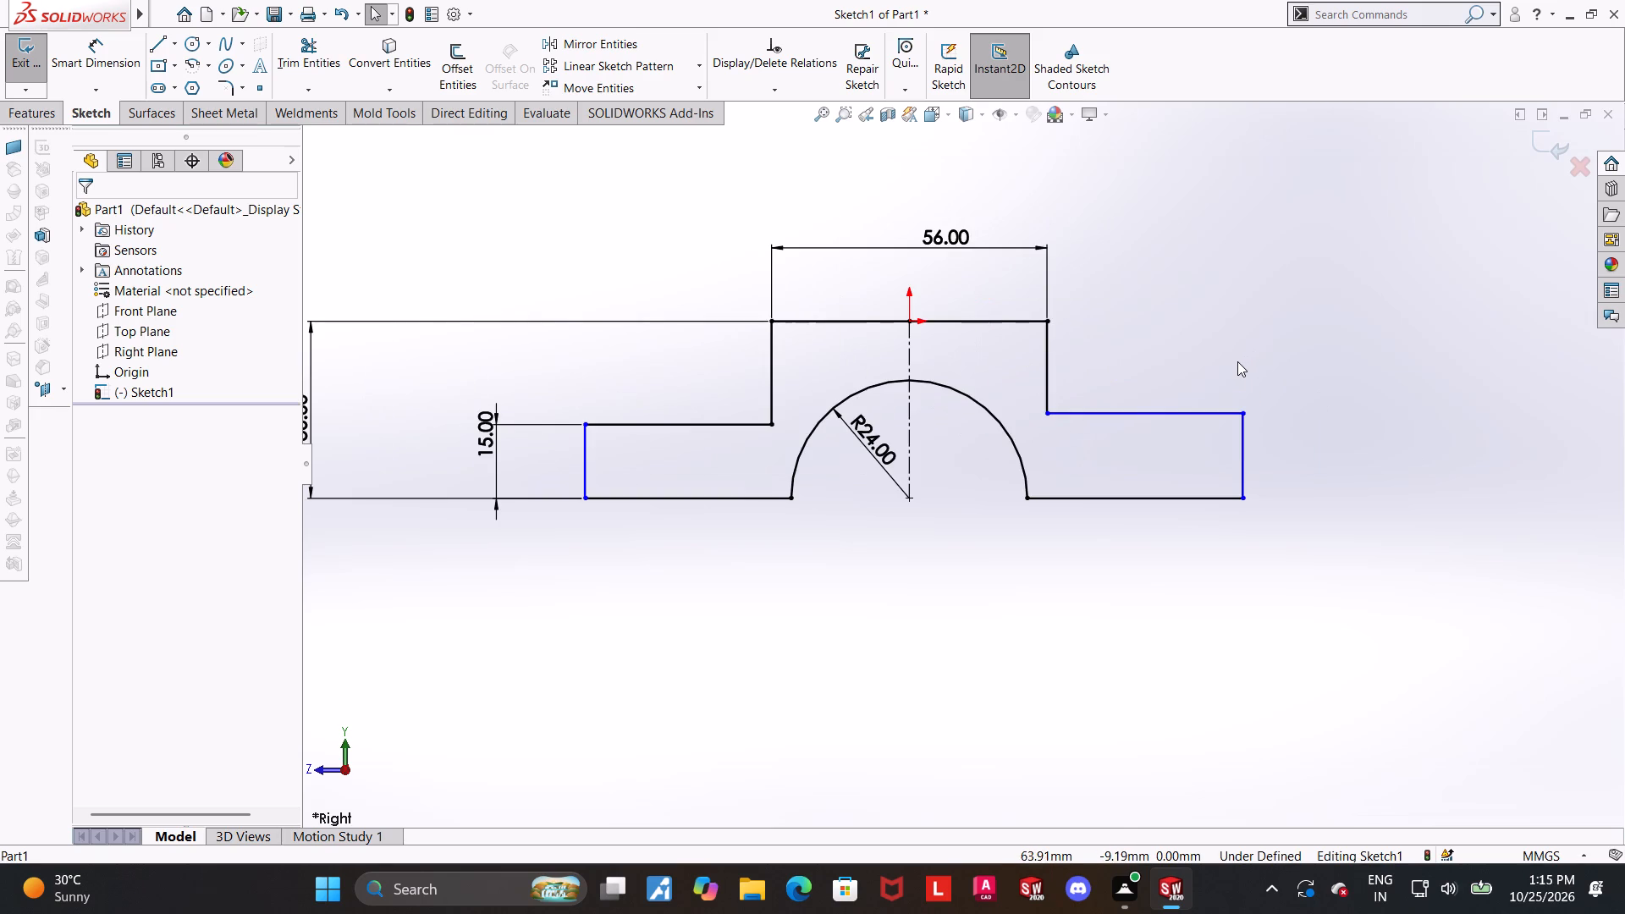
pyautogui.scroll(-2, 1187, 378)
pyautogui.scroll(1, 1177, 392)
pyautogui.scroll(1, 751, 483)
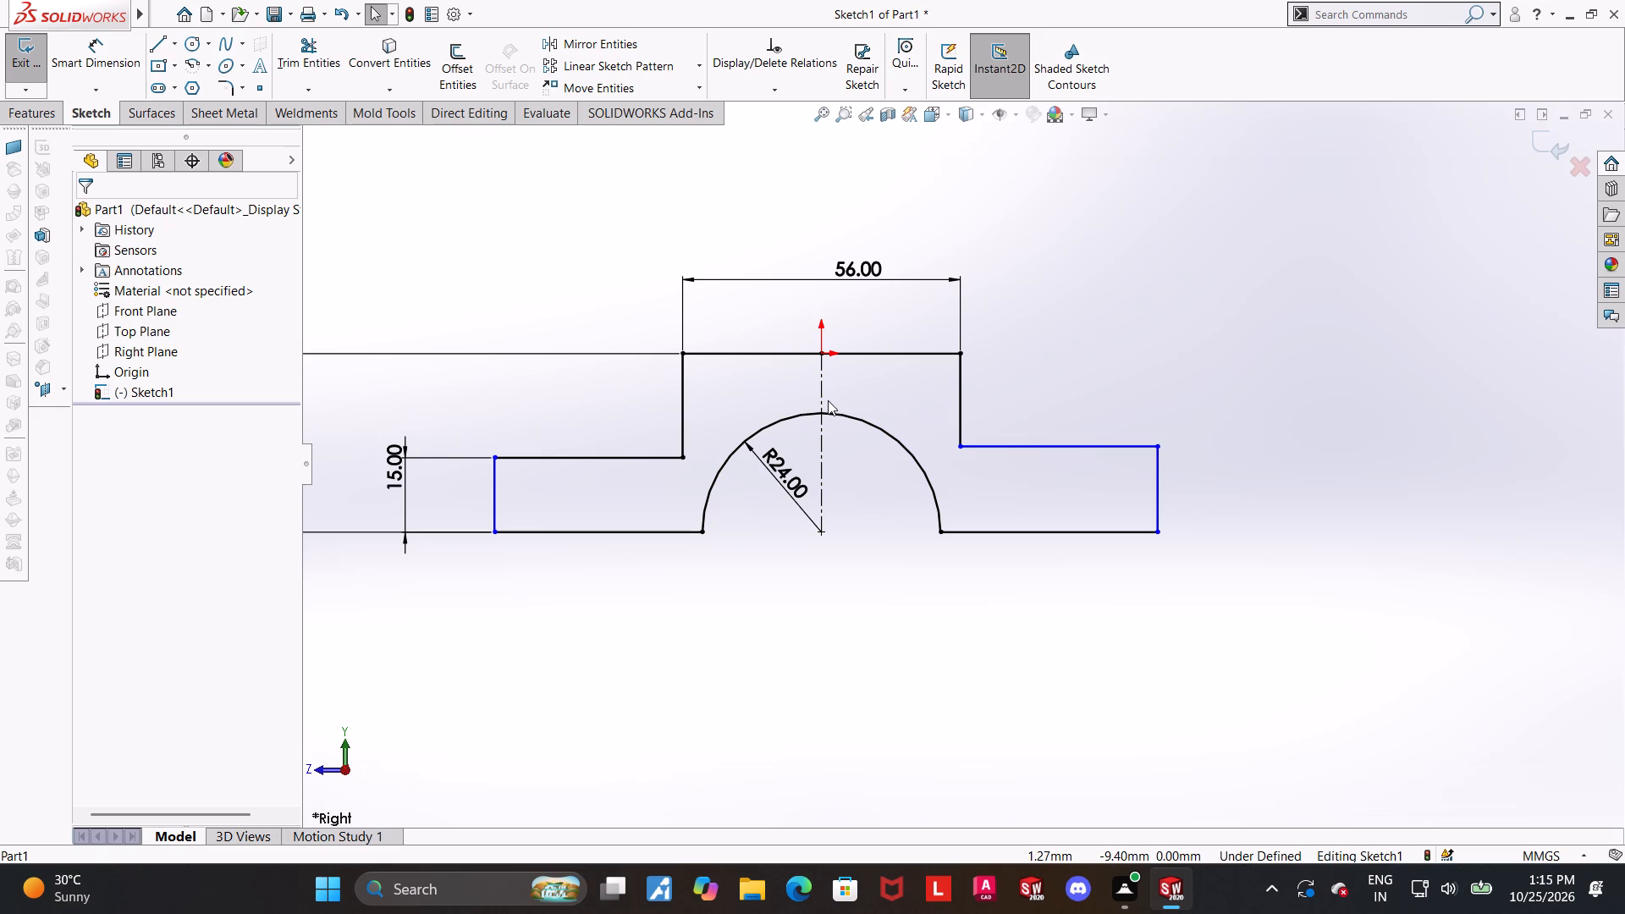
pyautogui.scroll(1, 828, 400)
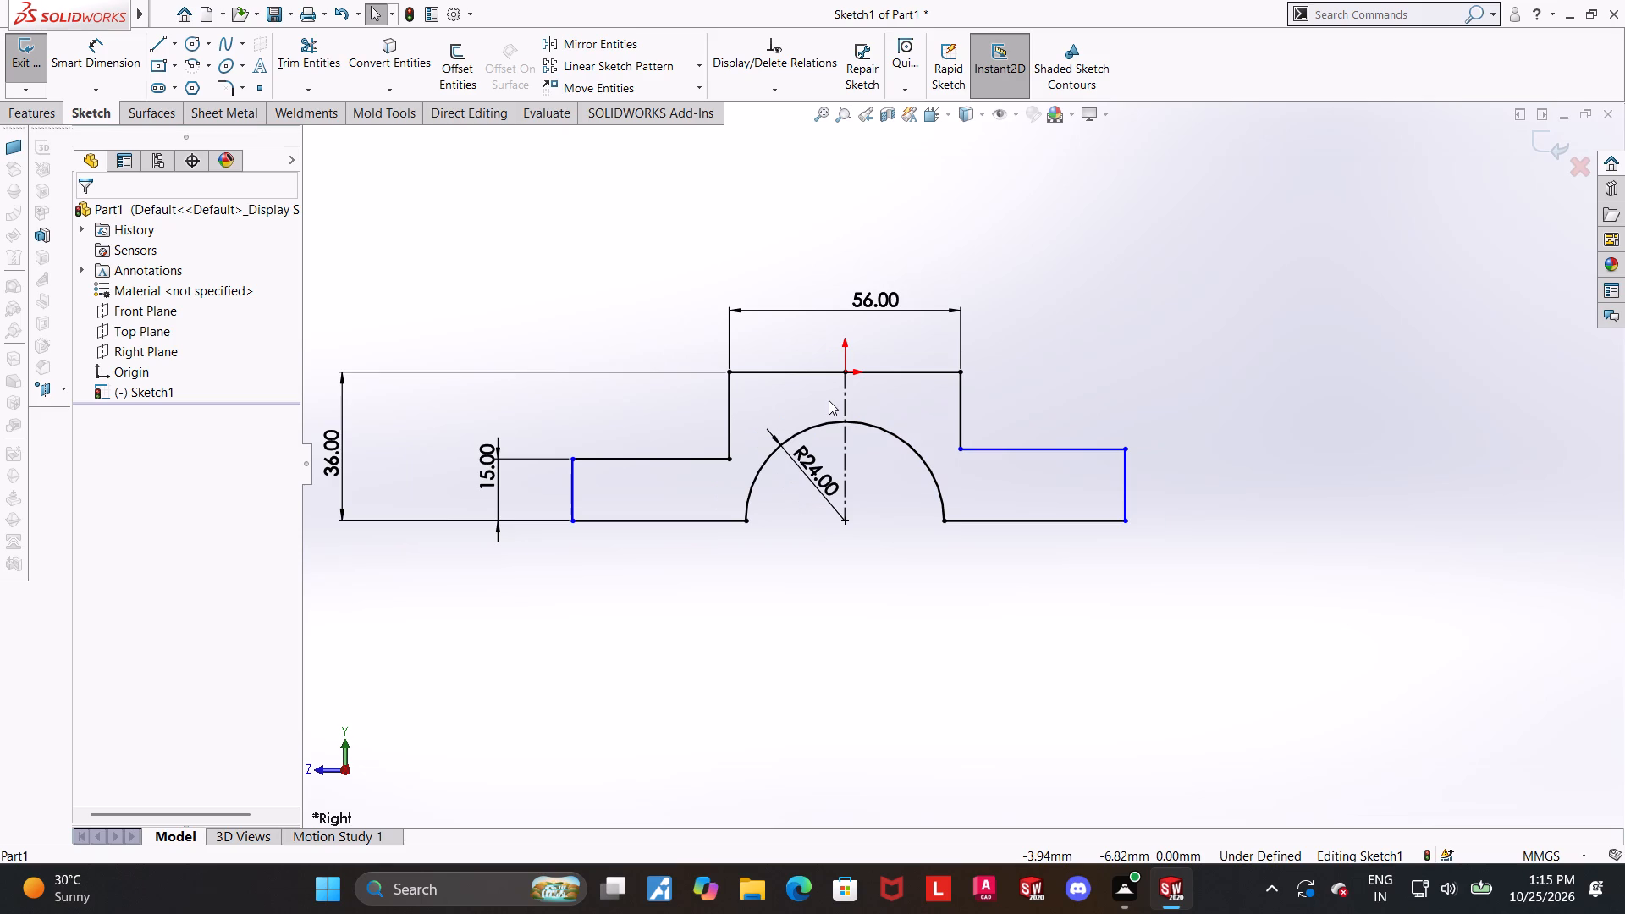
pyautogui.scroll(1, 829, 400)
pyautogui.click(1581, 169)
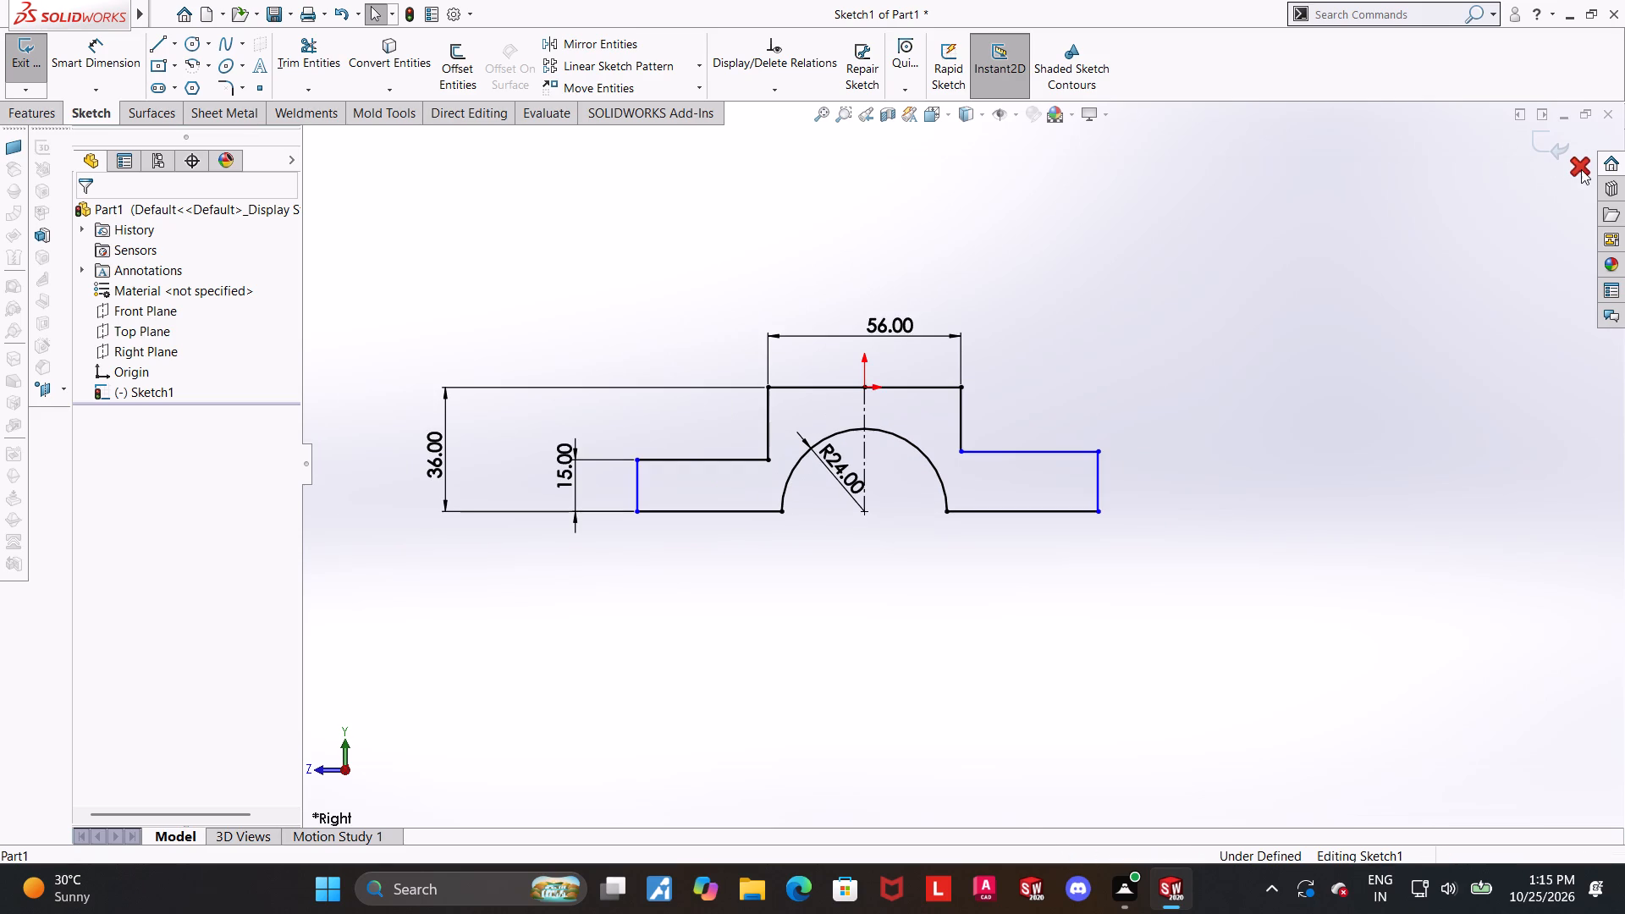
pyautogui.click(793, 449)
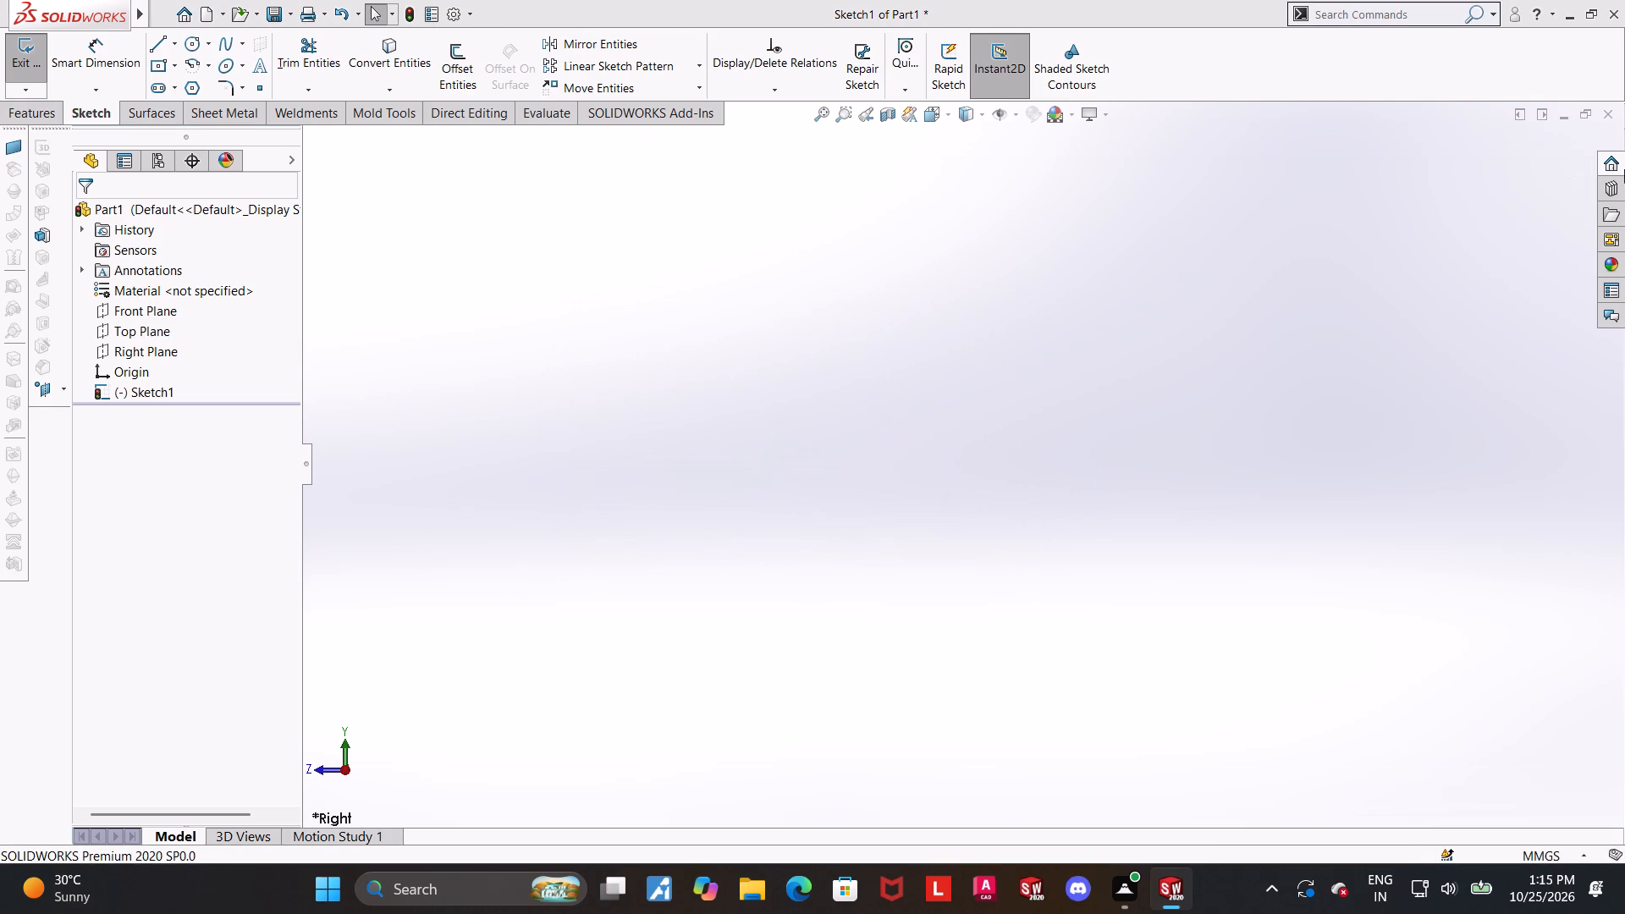
# Start a new sketch on the Top Plane and draw a circle about 38 mm in diameter centred on the origin.
pyautogui.click(139, 328)
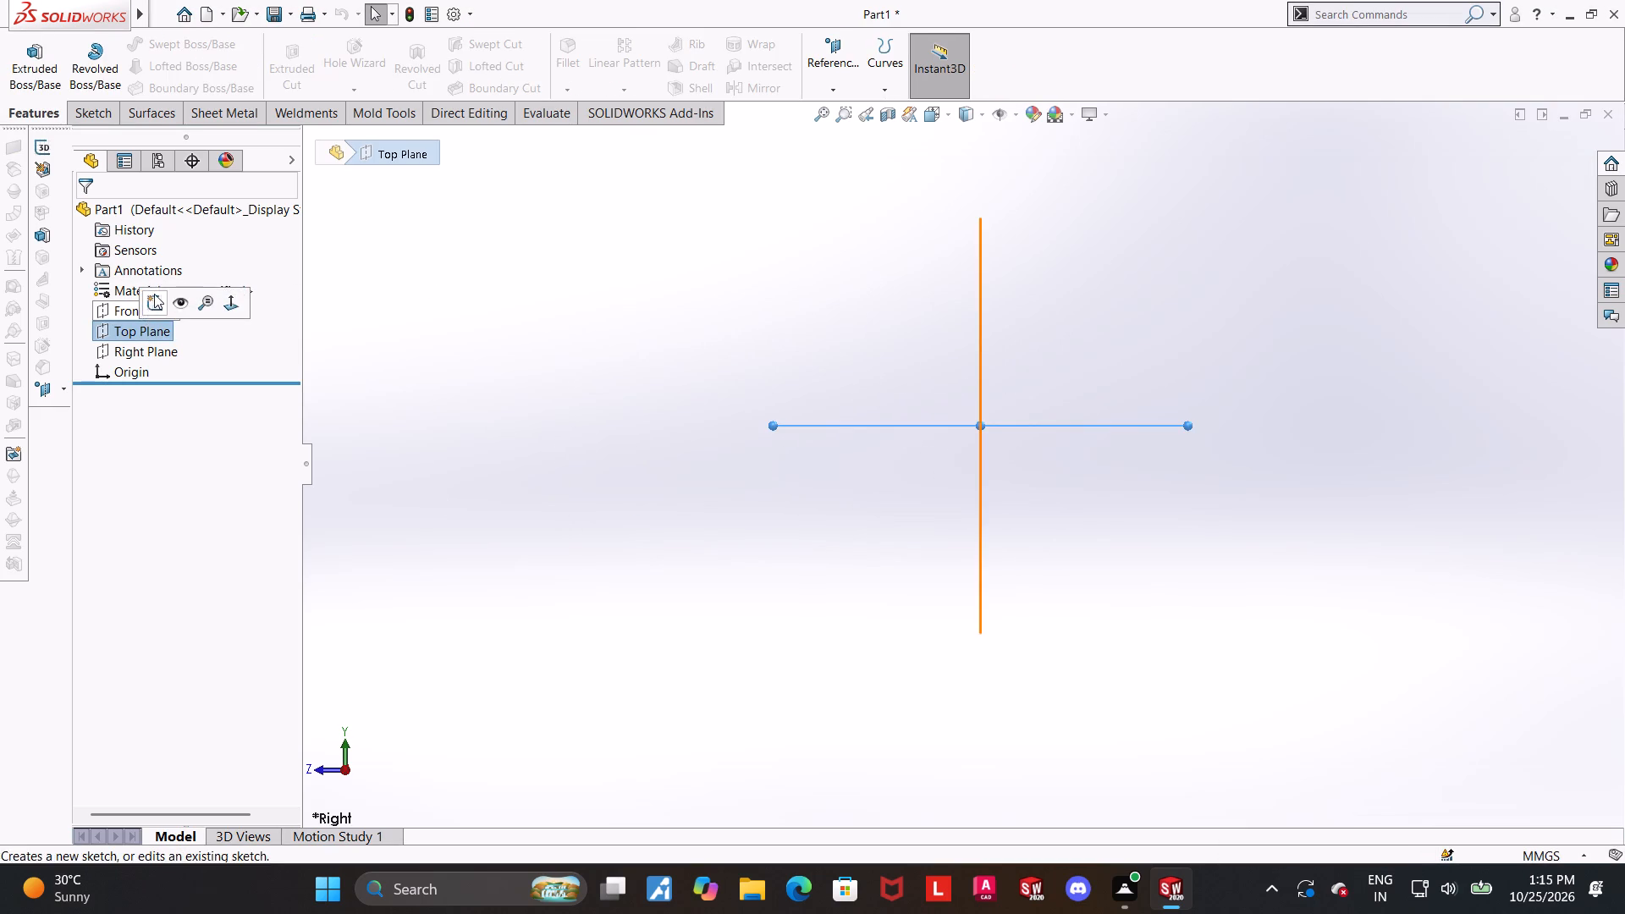
pyautogui.click(154, 294)
pyautogui.click(185, 41)
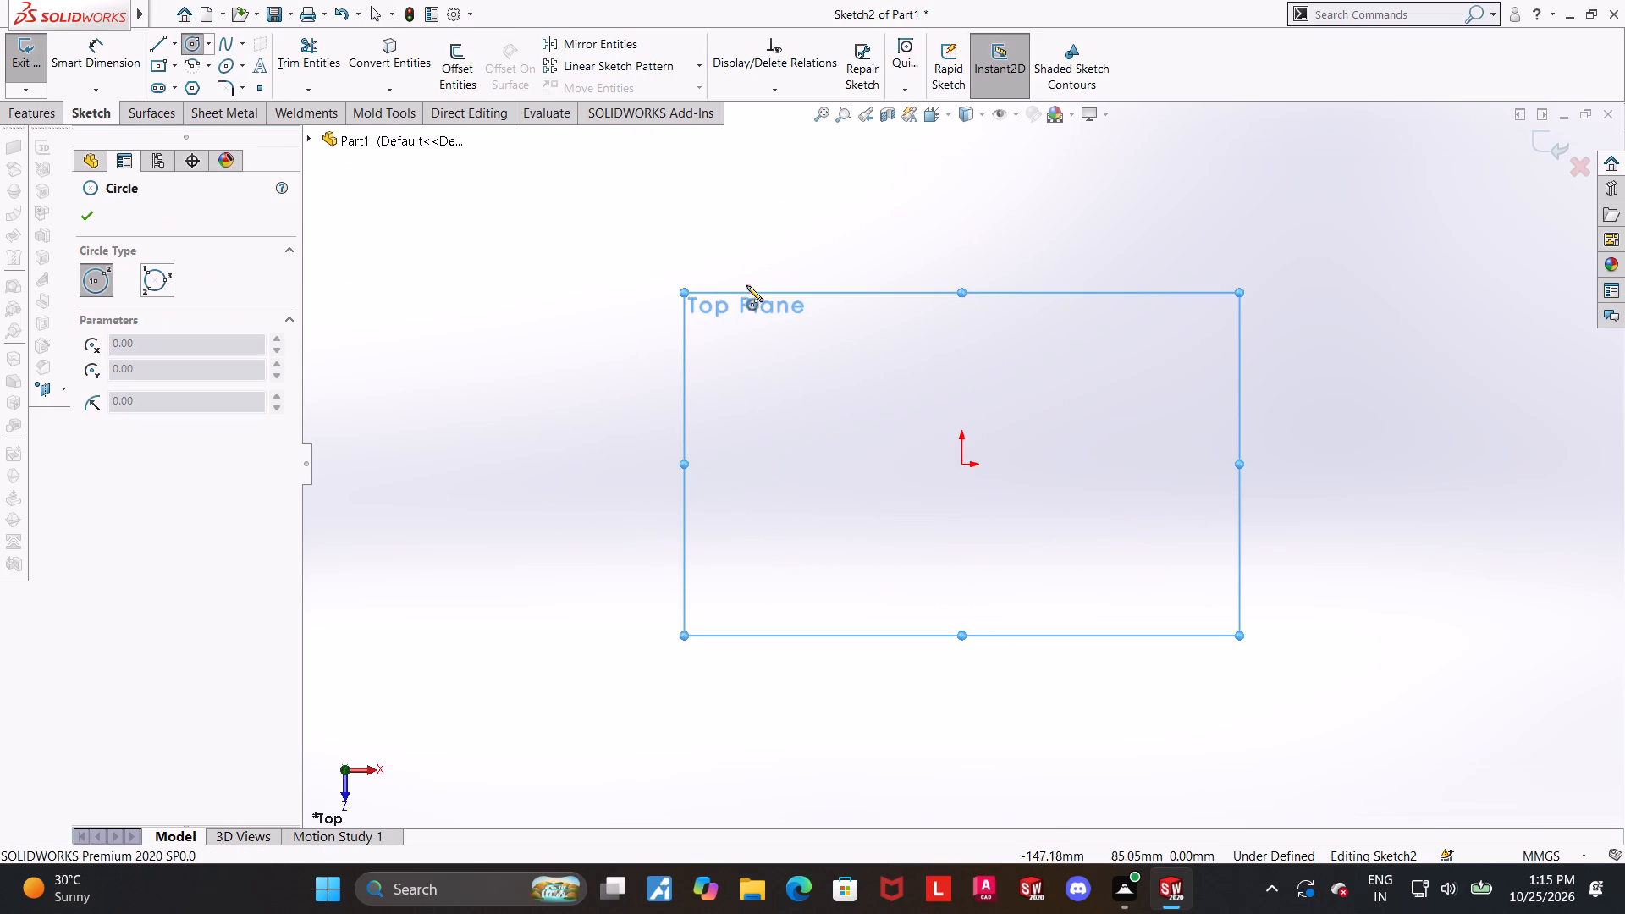
pyautogui.click(966, 465)
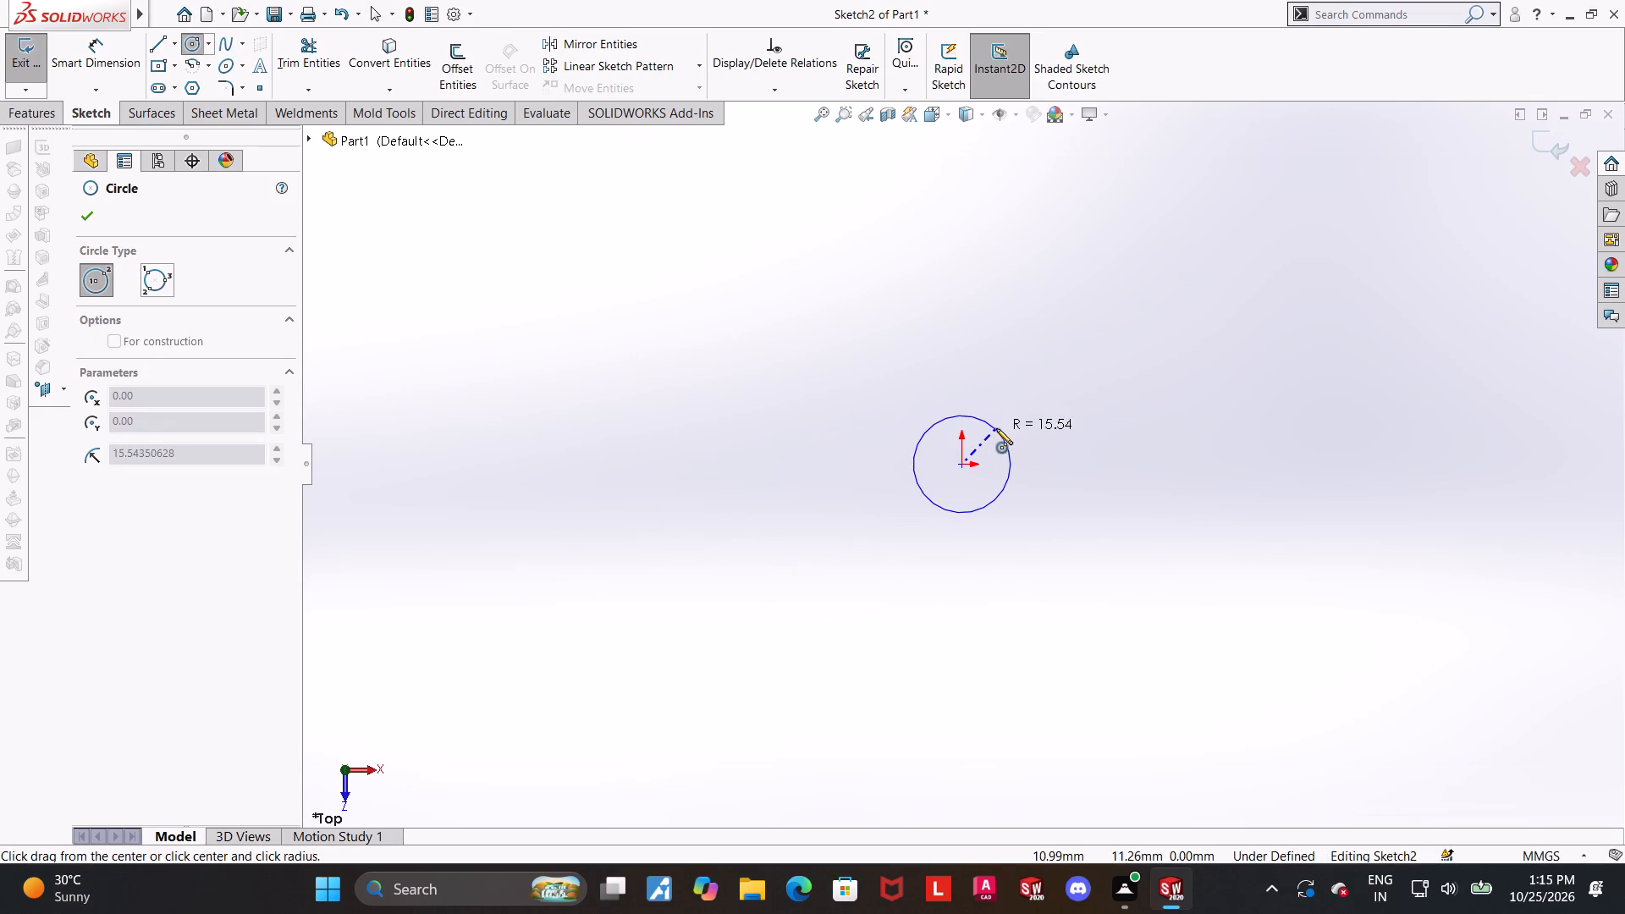
pyautogui.click(1005, 424)
pyautogui.press('Escape')
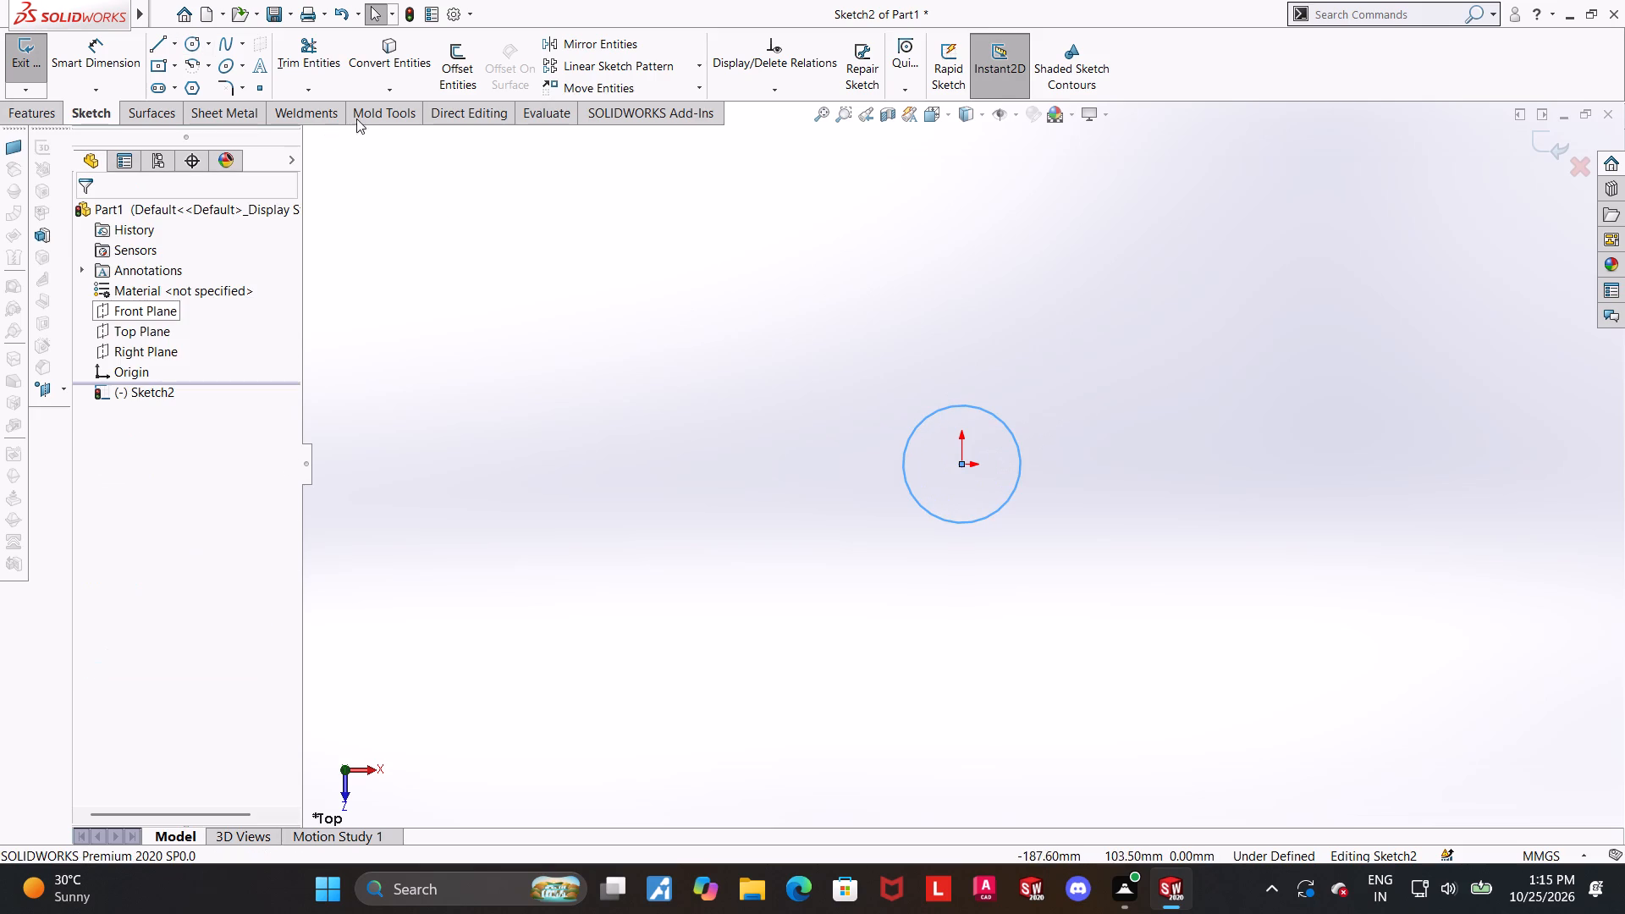
# Draw three lines linking the circle's left and right quadrant points: two verticals rising about 44 mm, joined by a horizontal about 38 mm long.
pyautogui.click(157, 41)
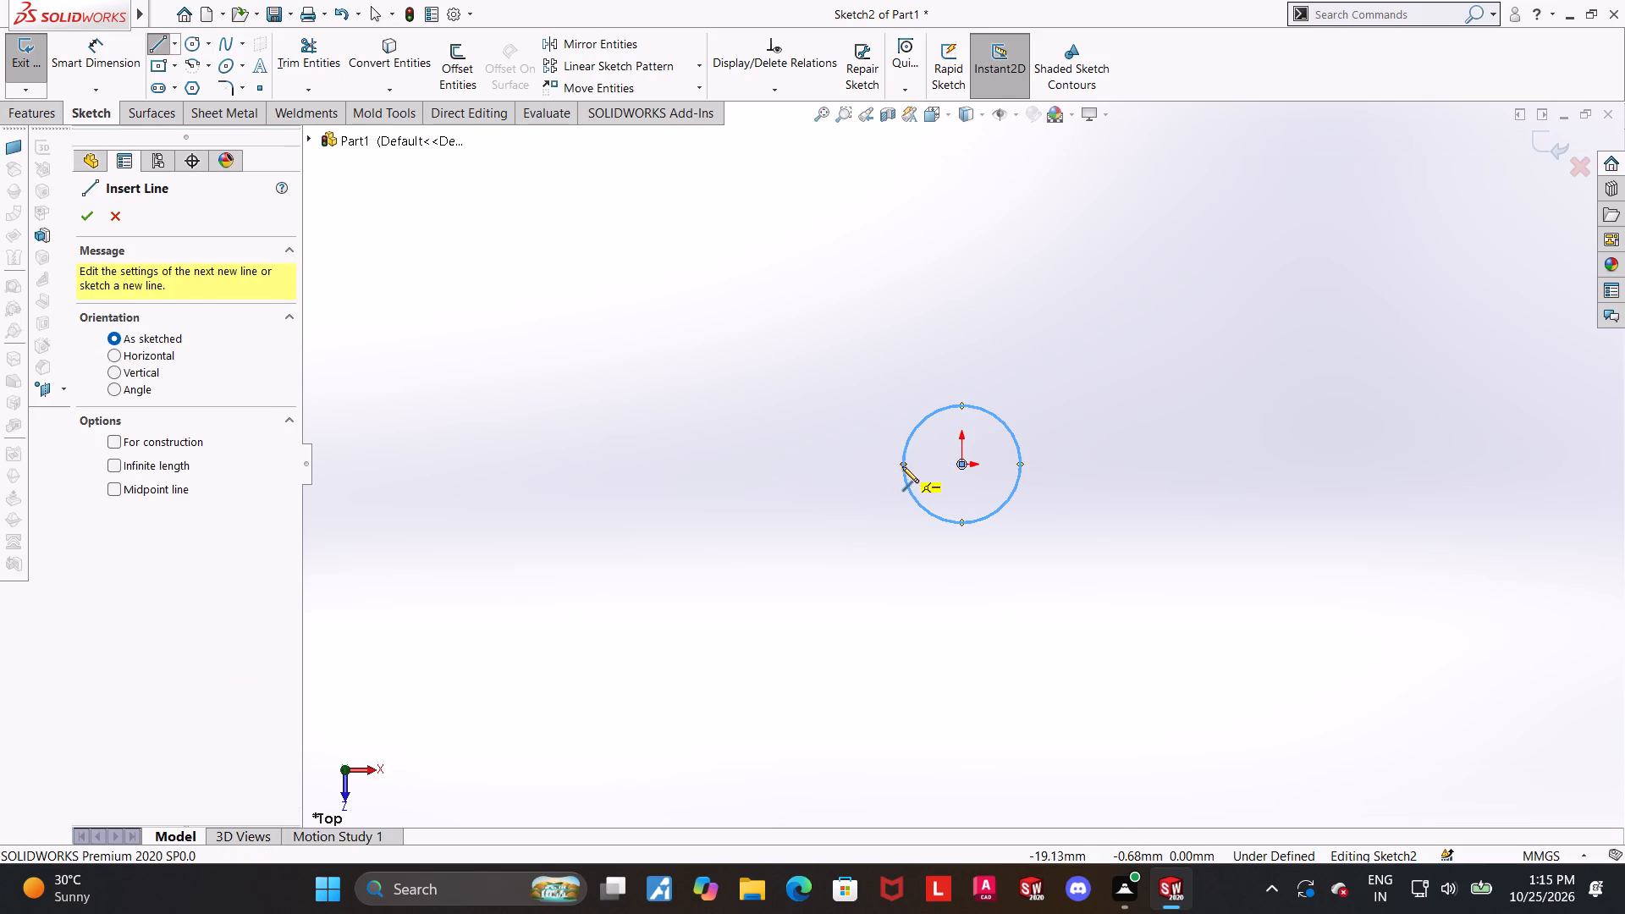
pyautogui.click(905, 464)
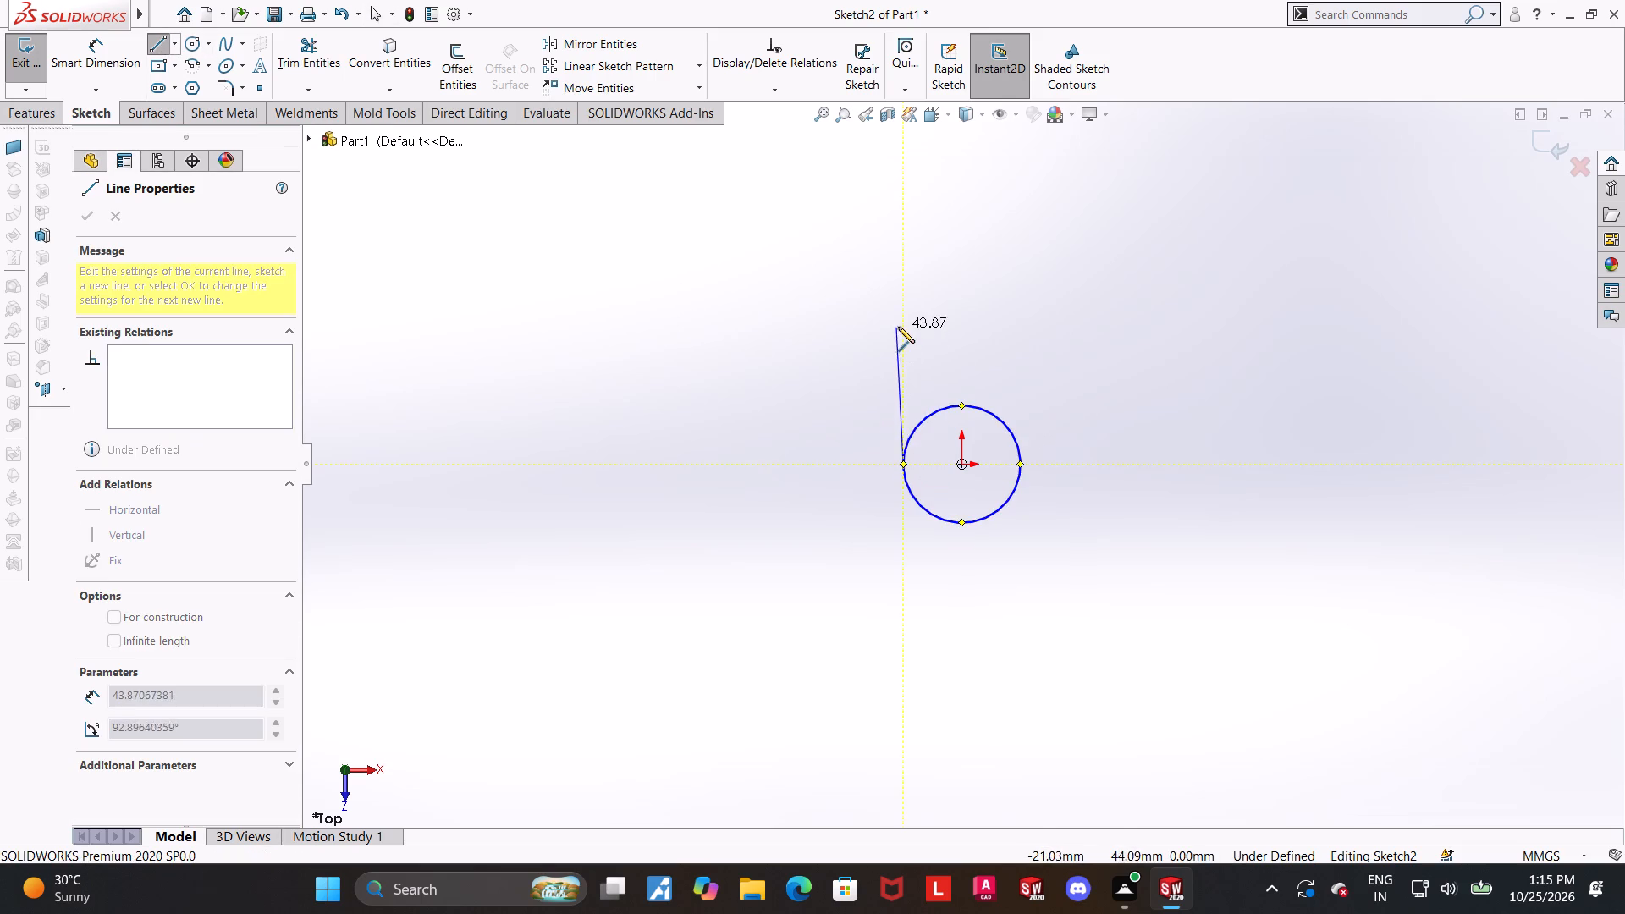
pyautogui.click(902, 328)
pyautogui.click(1019, 329)
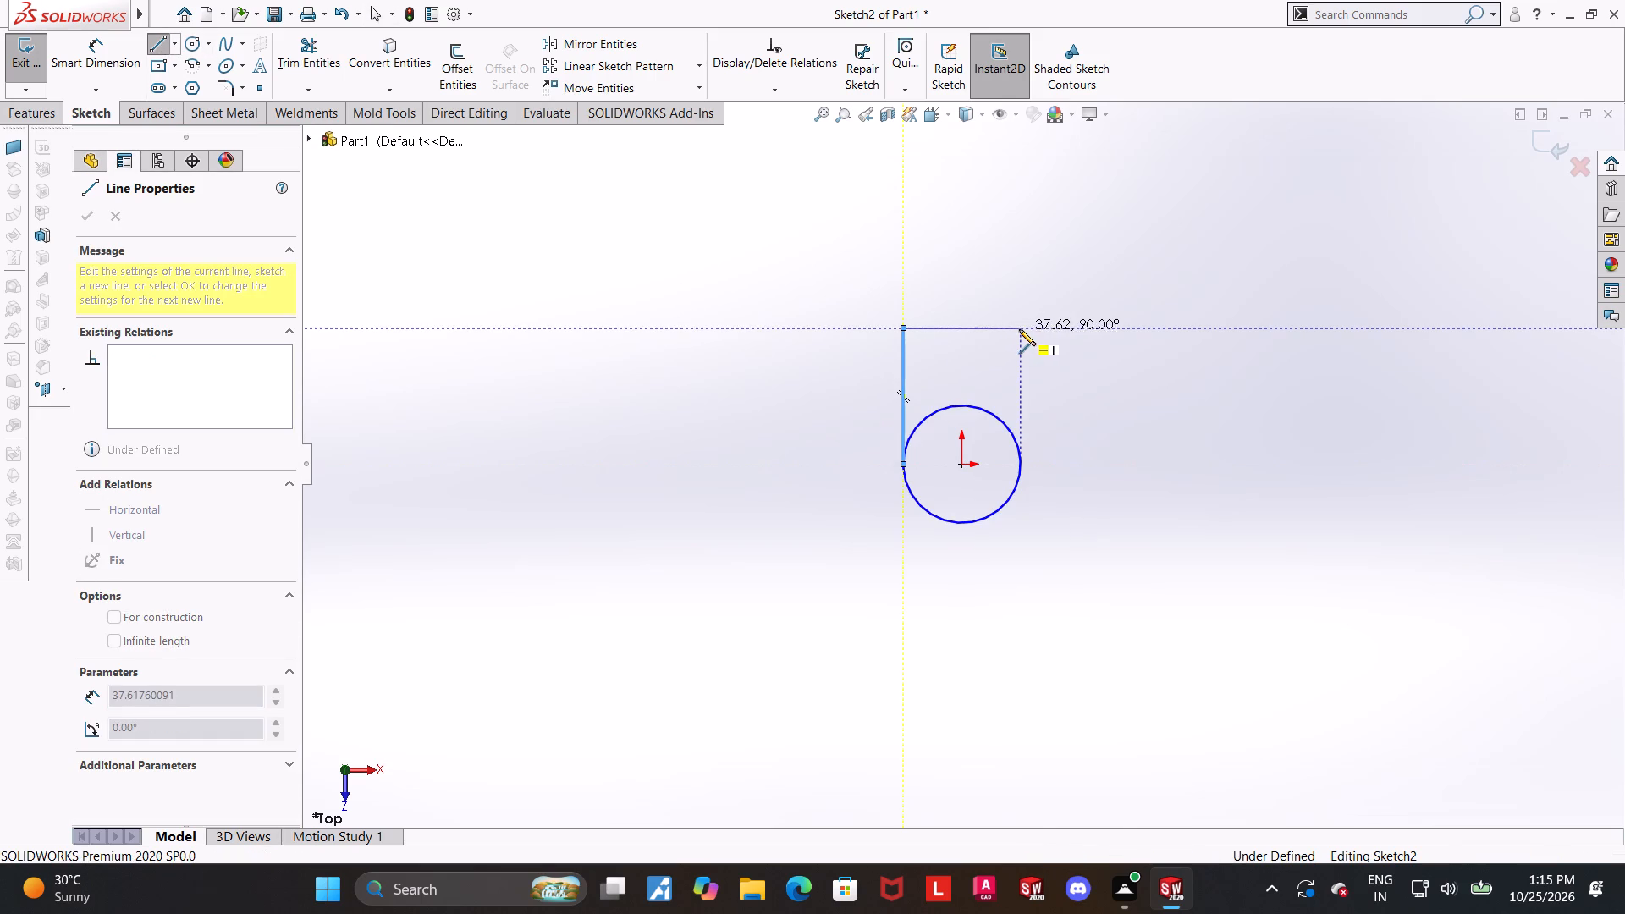
pyautogui.click(1018, 464)
pyautogui.press('Escape')
pyautogui.press('Escape')
# Trim away the circle's upper half inside the three lines, leaving a U-shaped closed outline.
pyautogui.click(314, 53)
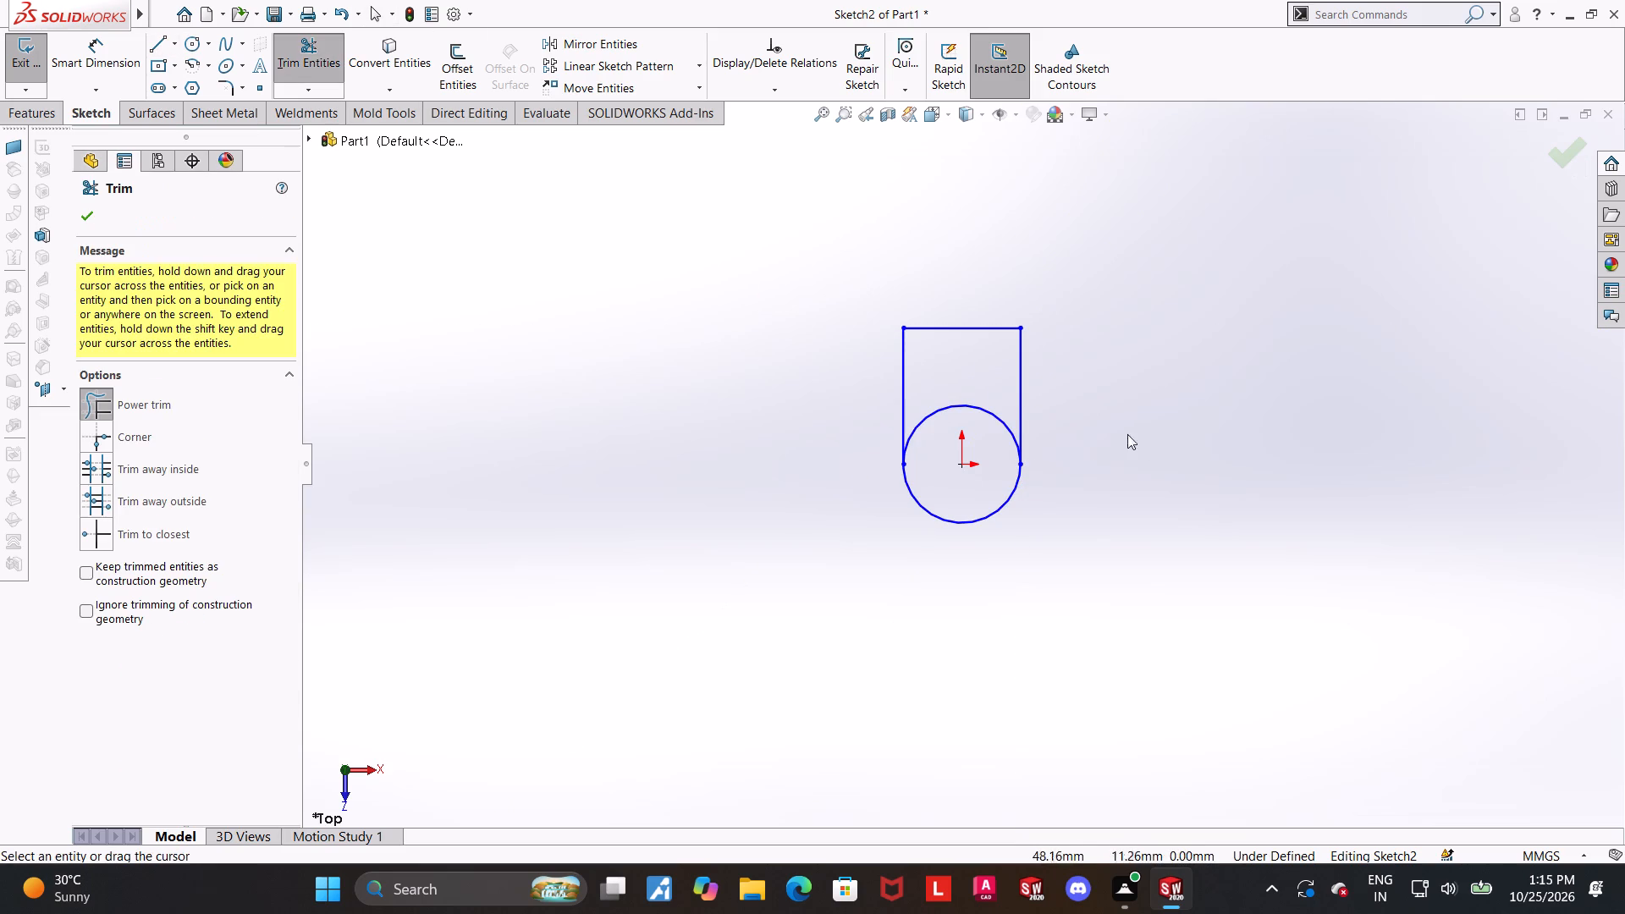
pyautogui.moveTo(988, 444); pyautogui.dragTo(986, 402)
pyautogui.press('Escape')
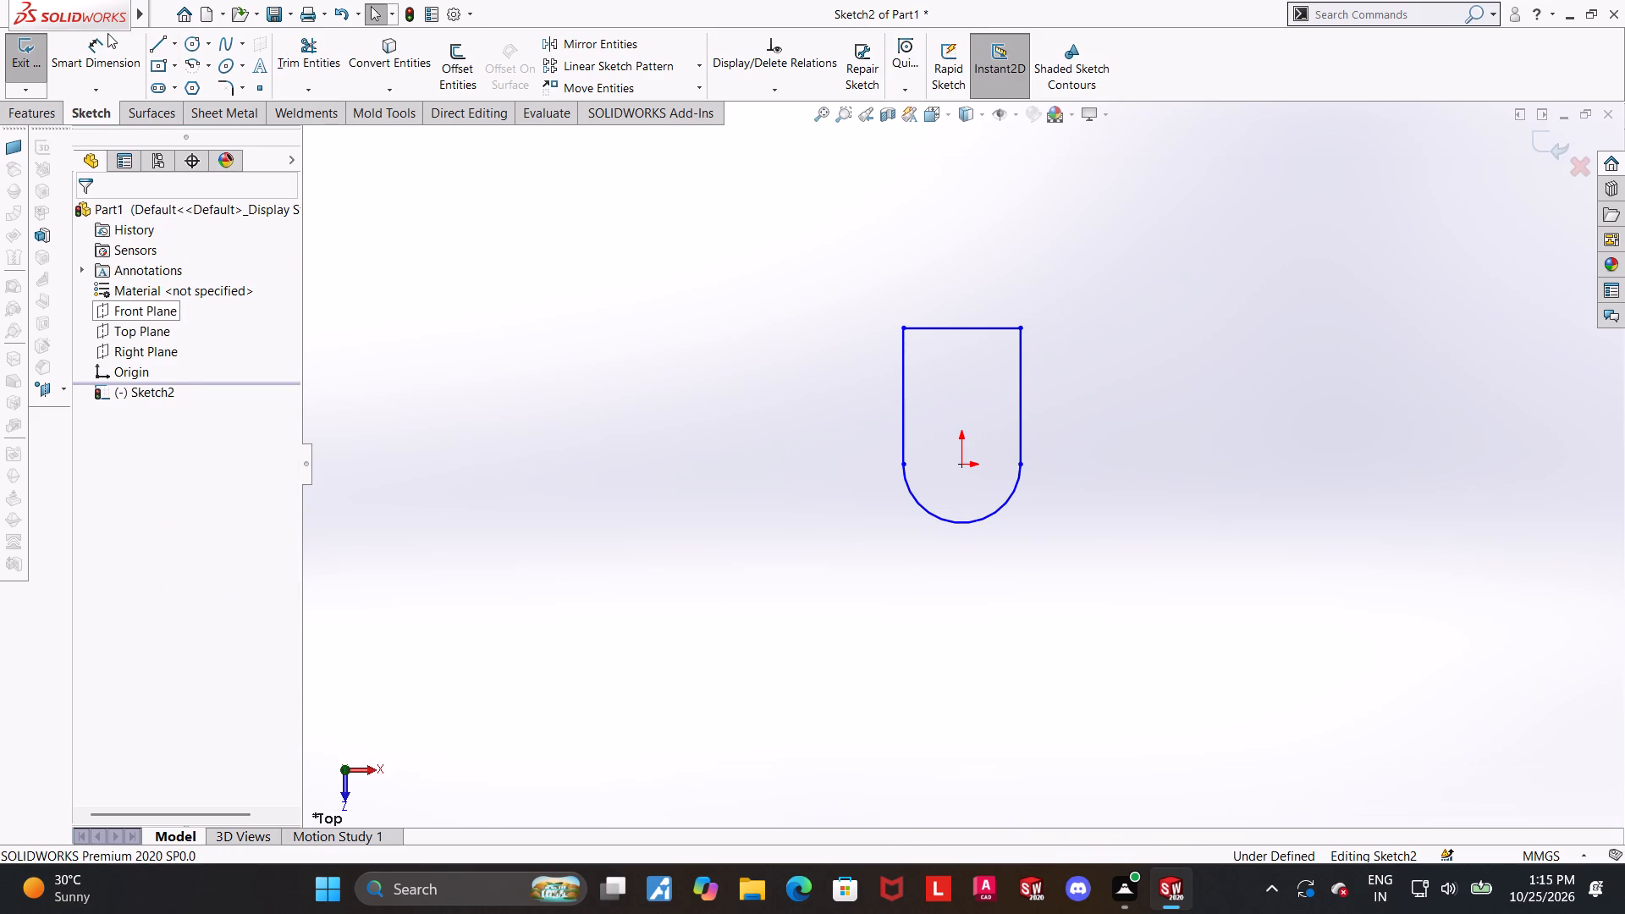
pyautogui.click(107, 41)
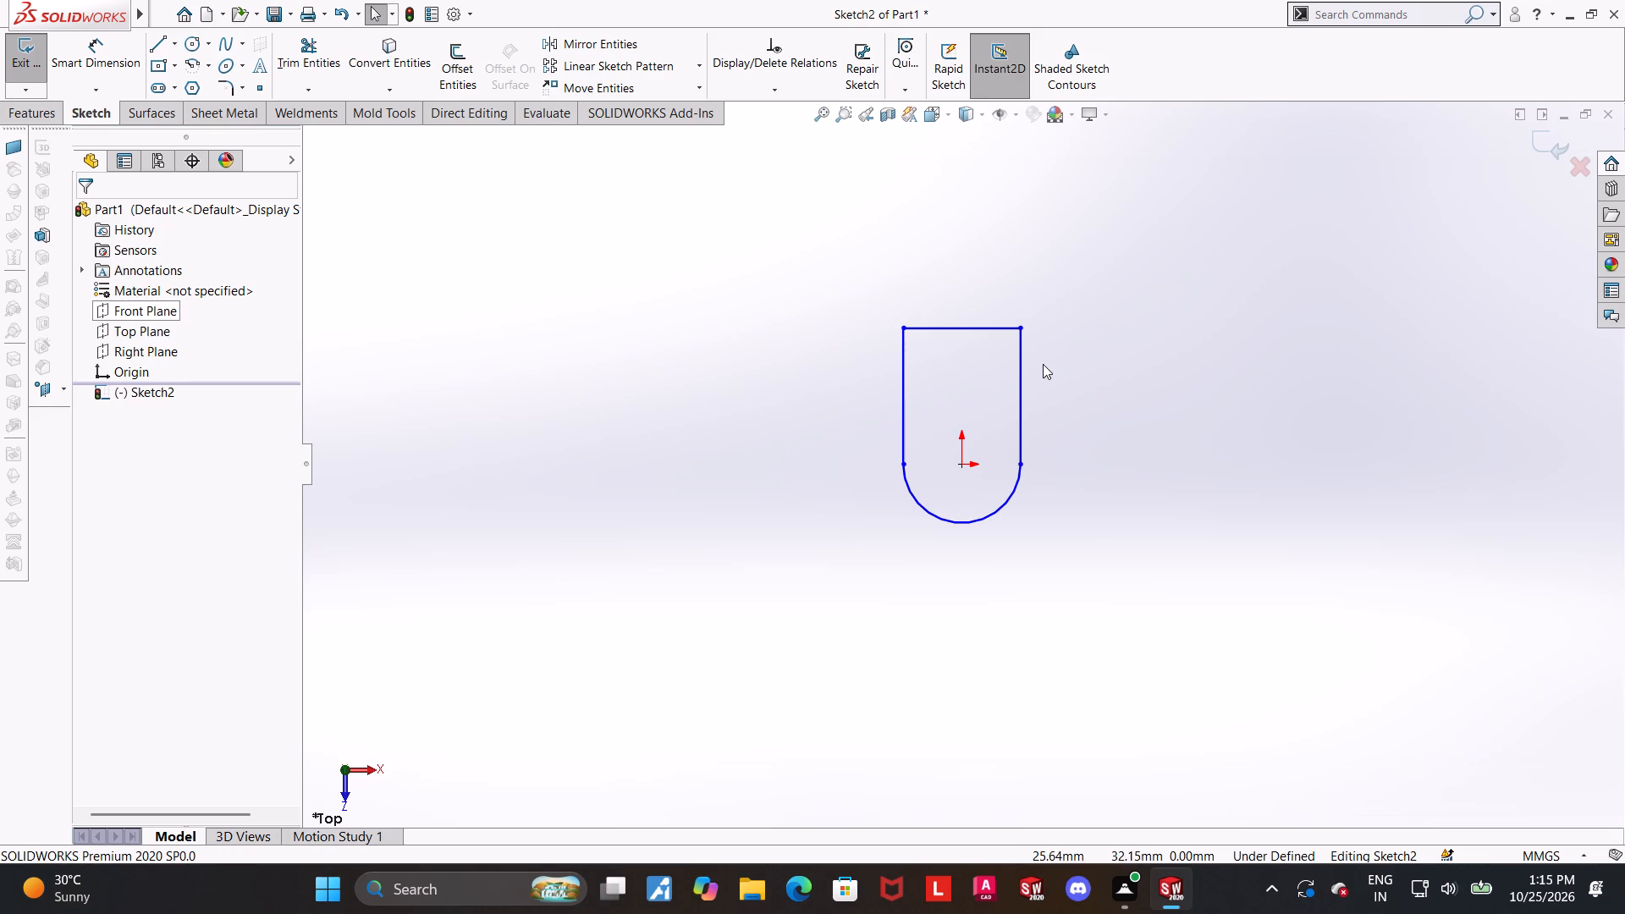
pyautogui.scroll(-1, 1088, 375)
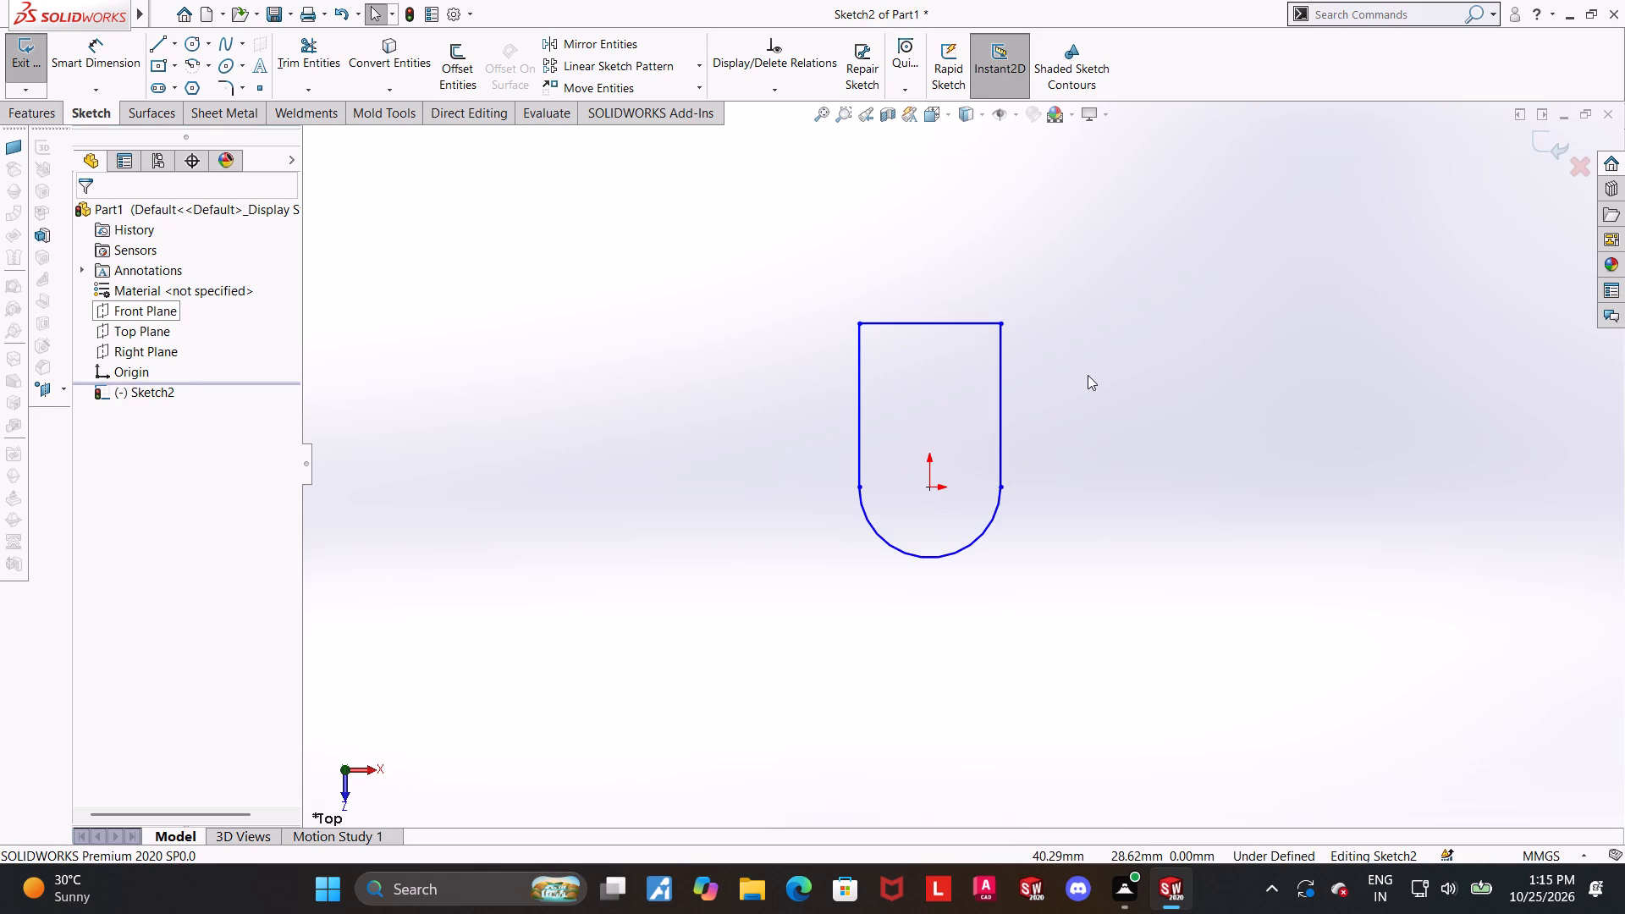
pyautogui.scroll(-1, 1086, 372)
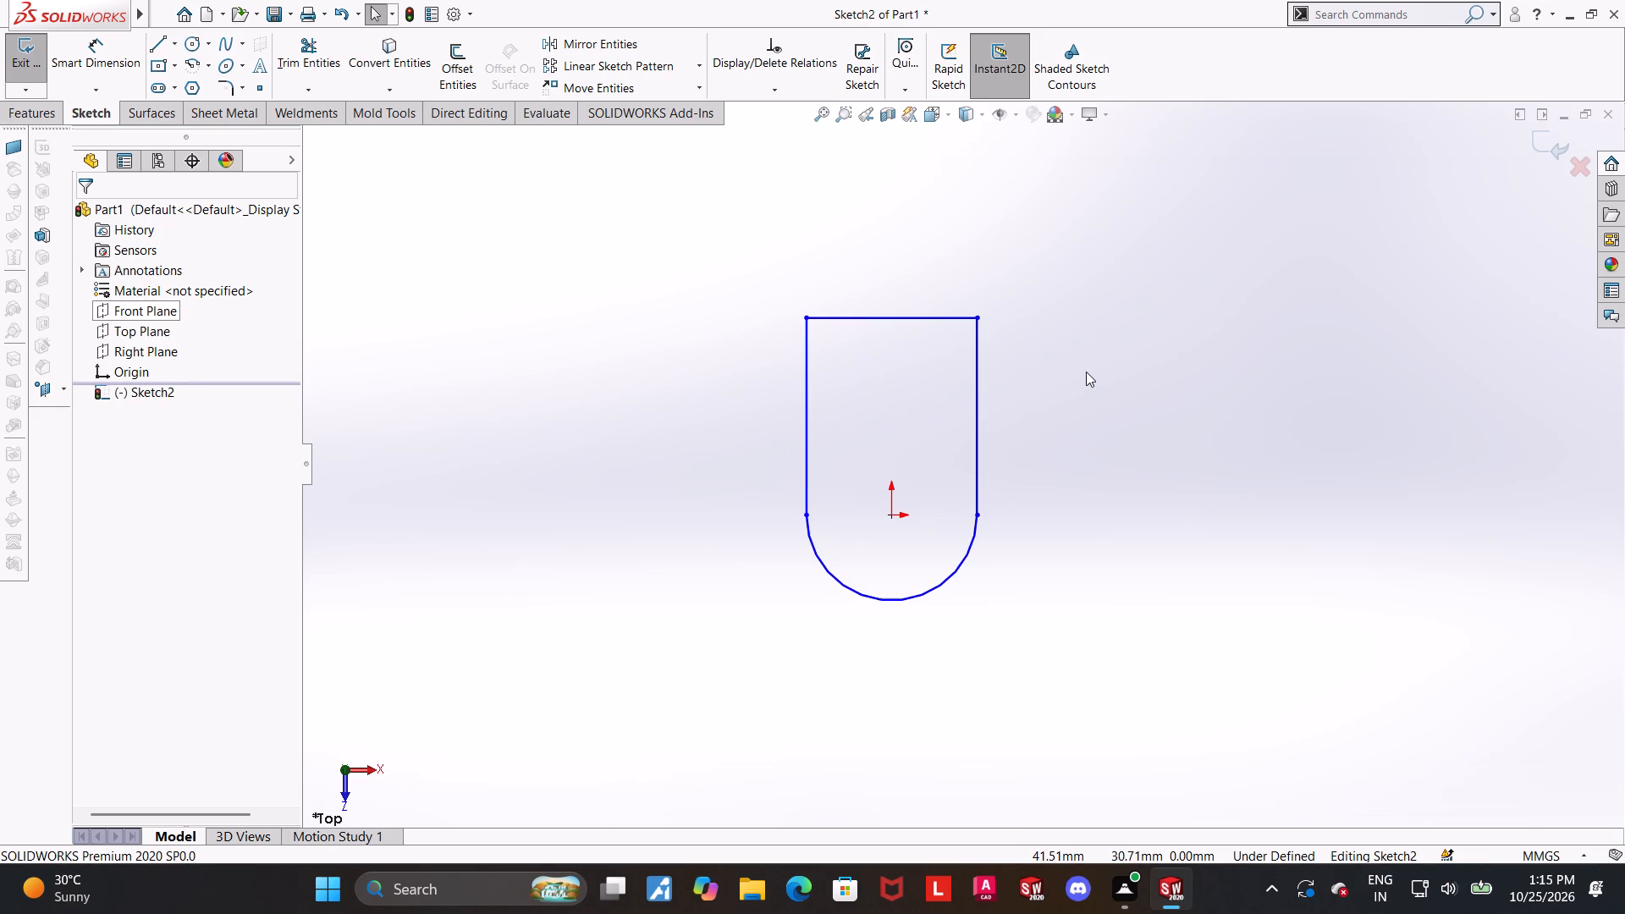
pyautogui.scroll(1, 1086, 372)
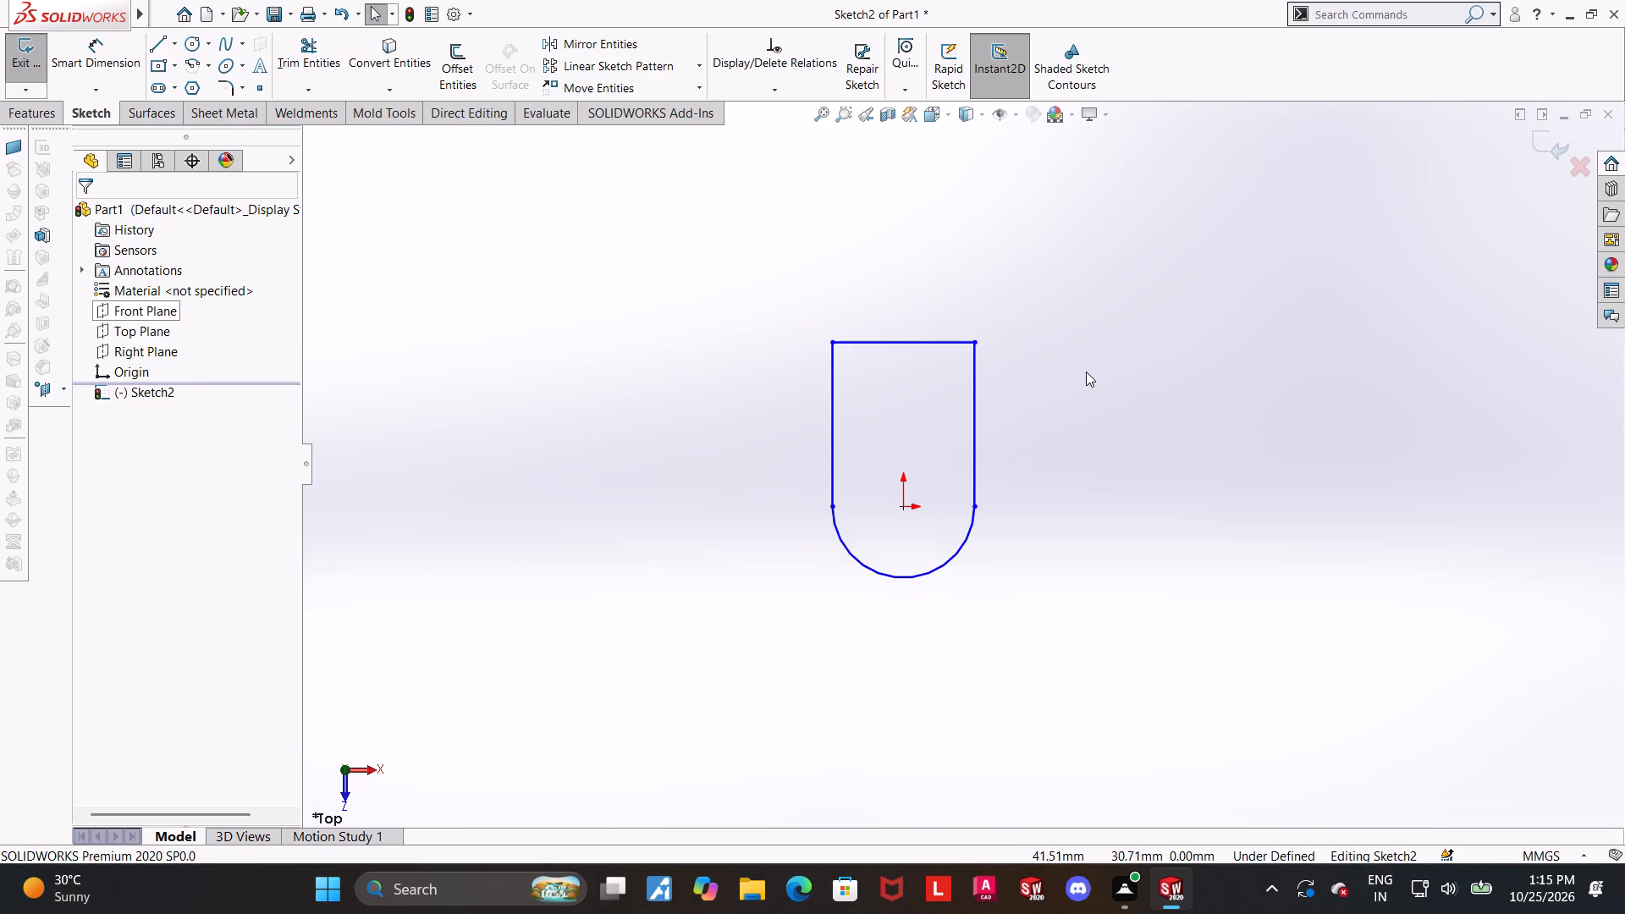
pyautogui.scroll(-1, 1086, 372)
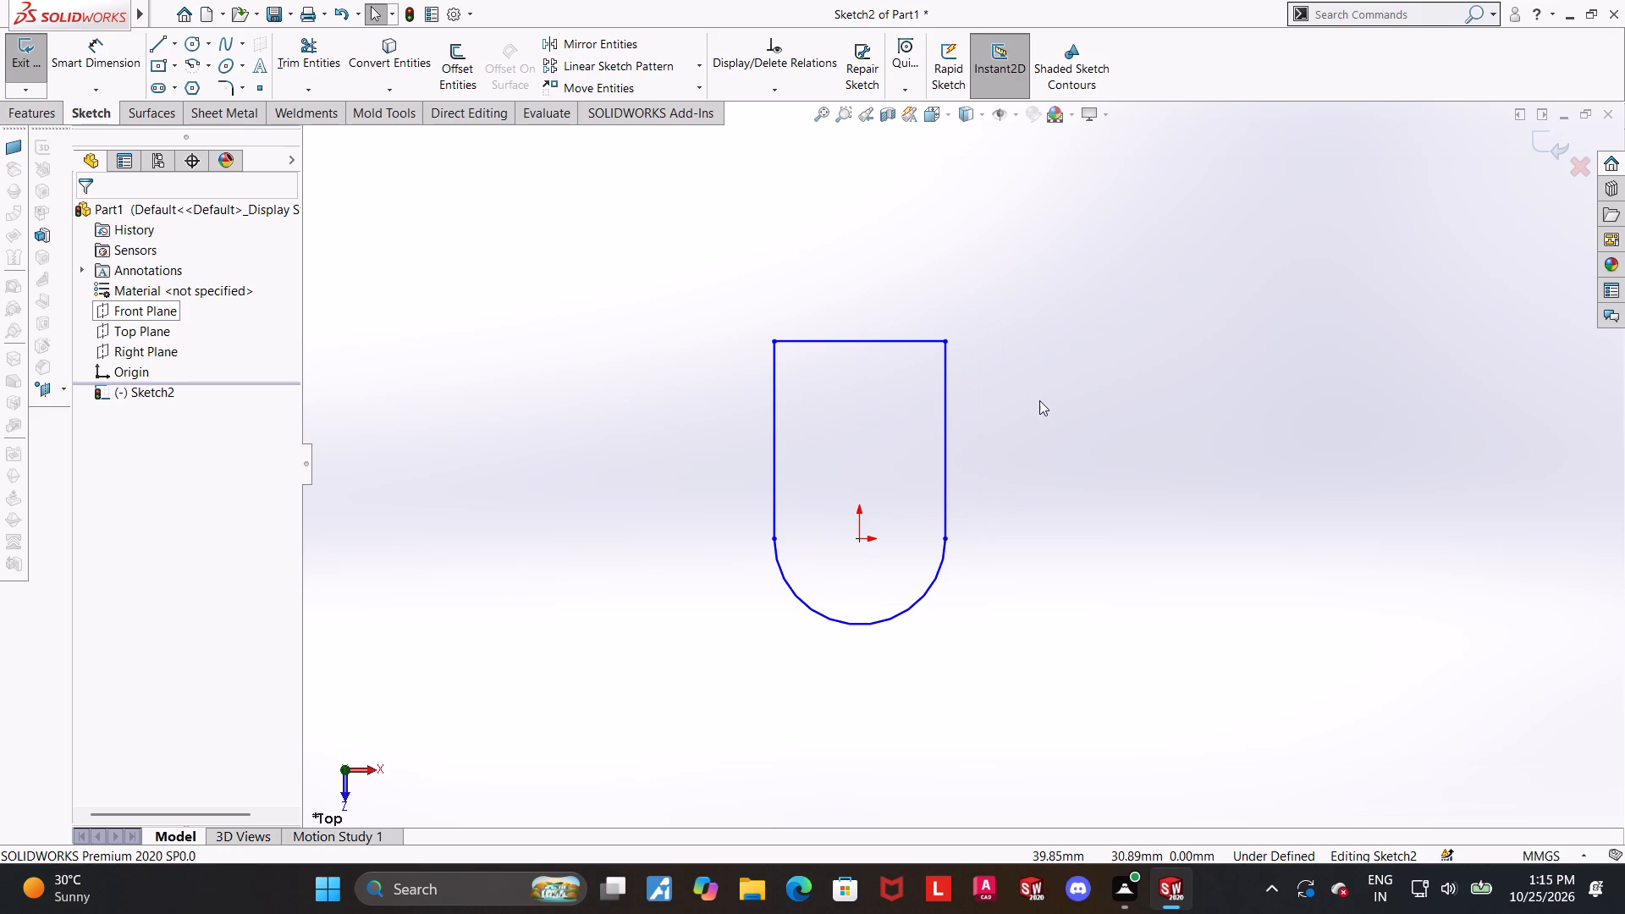
# Dimension the distance between the profile's two vertical lines as 42 mm, placing the dimension above the outline.
pyautogui.scroll(1, 1038, 401)
pyautogui.scroll(-1, 974, 501)
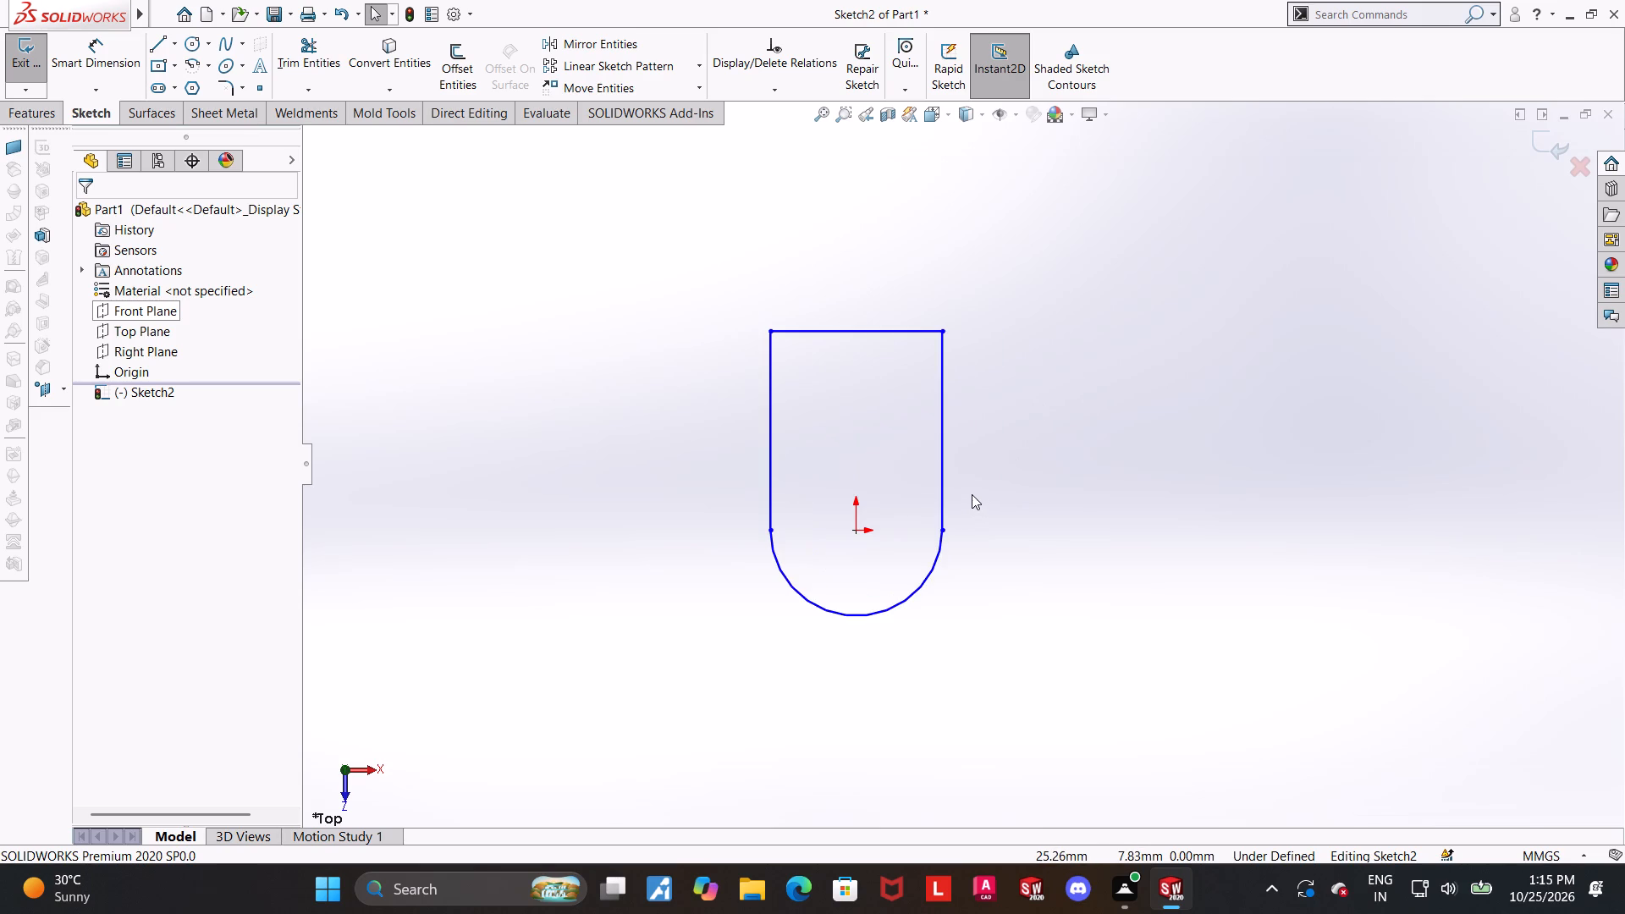
pyautogui.scroll(-1, 972, 494)
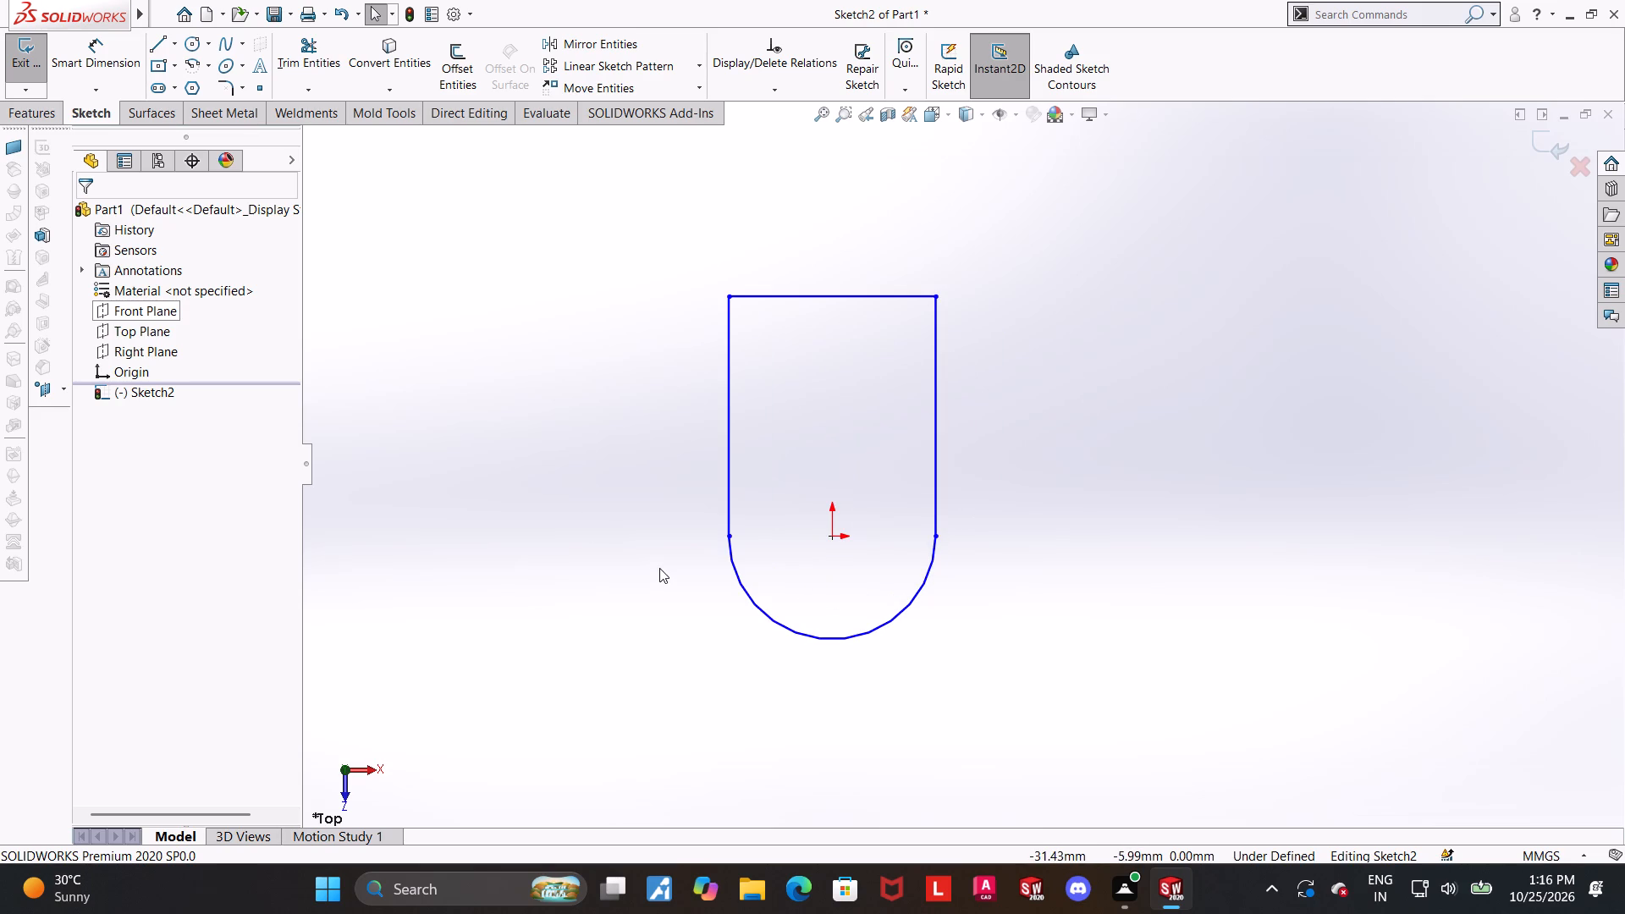
pyautogui.click(732, 434)
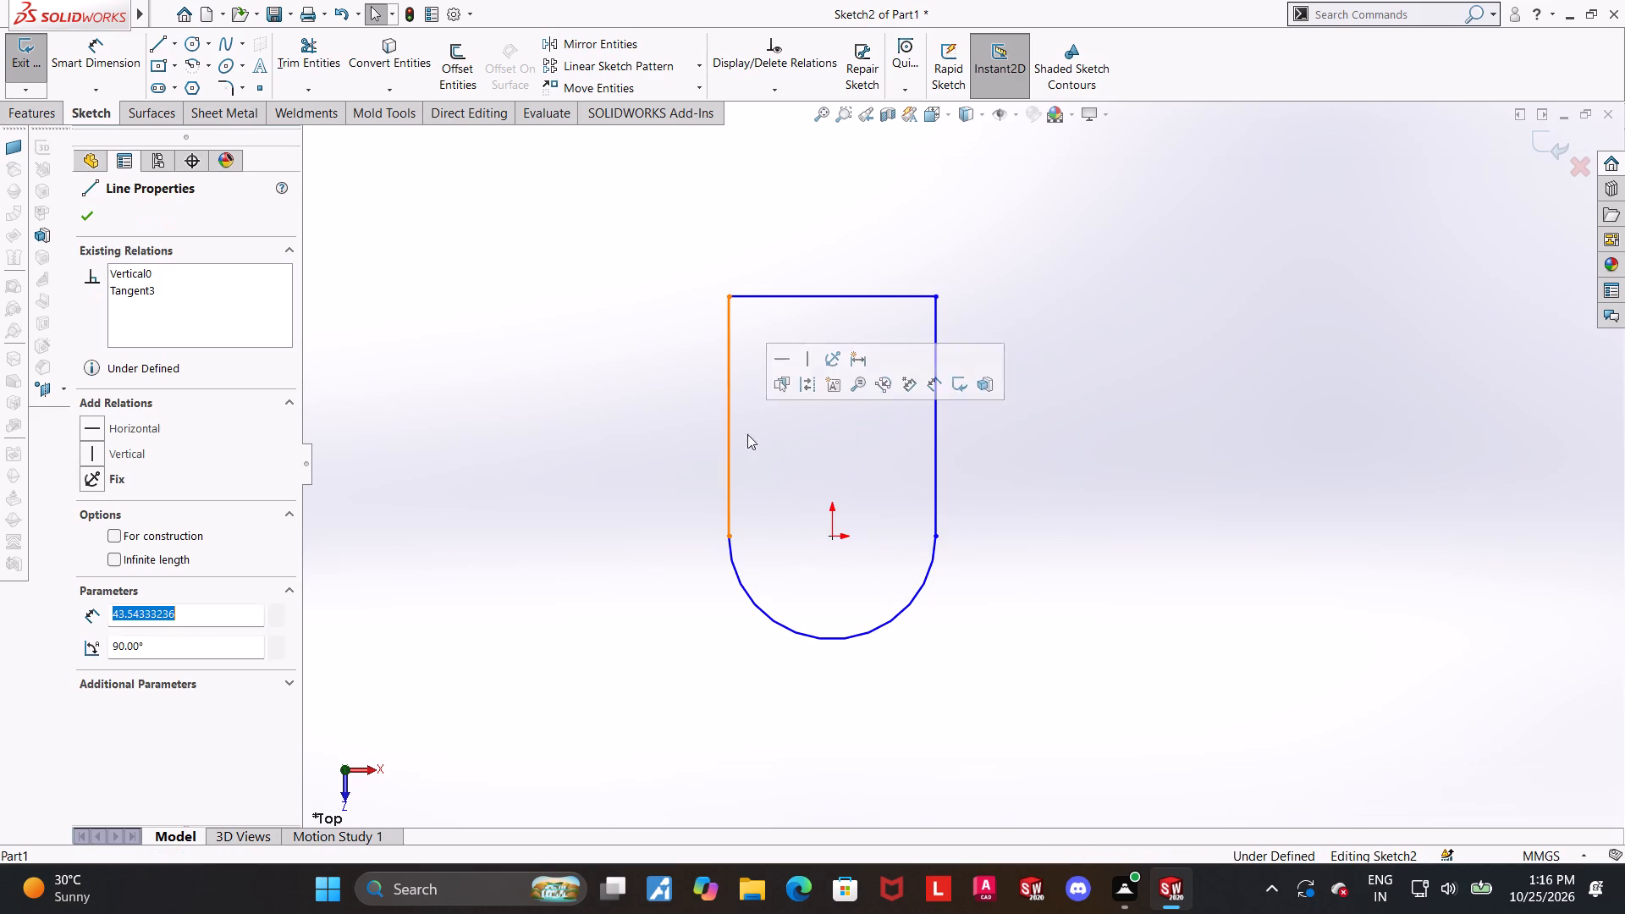
pyautogui.click(940, 492)
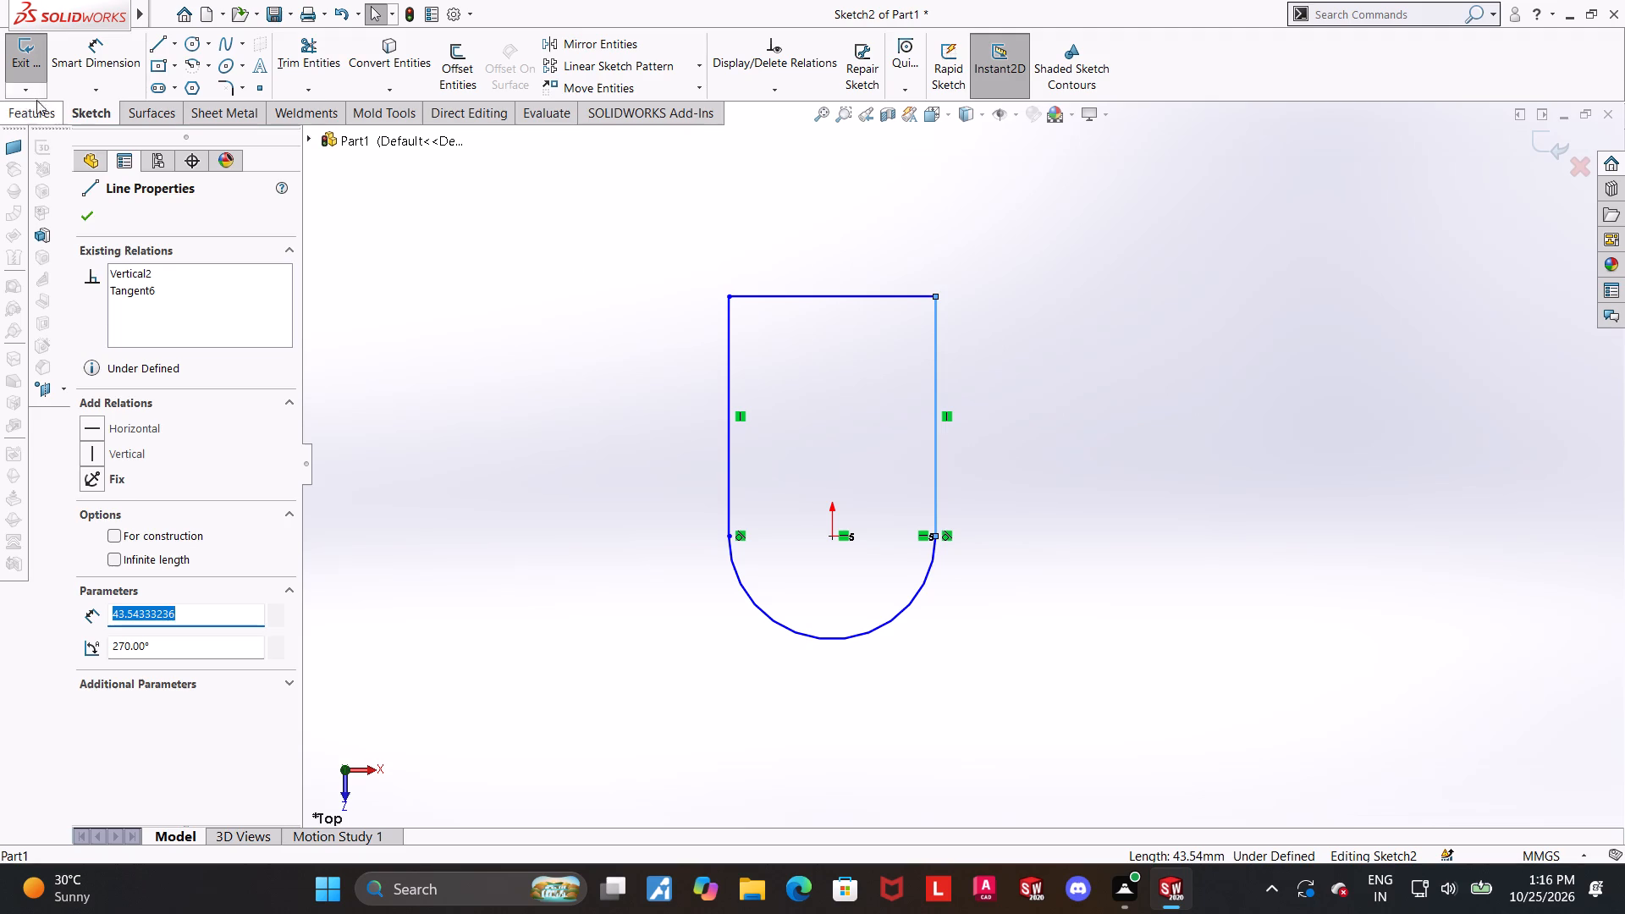
pyautogui.press('Escape')
pyautogui.click(124, 47)
pyautogui.click(731, 424)
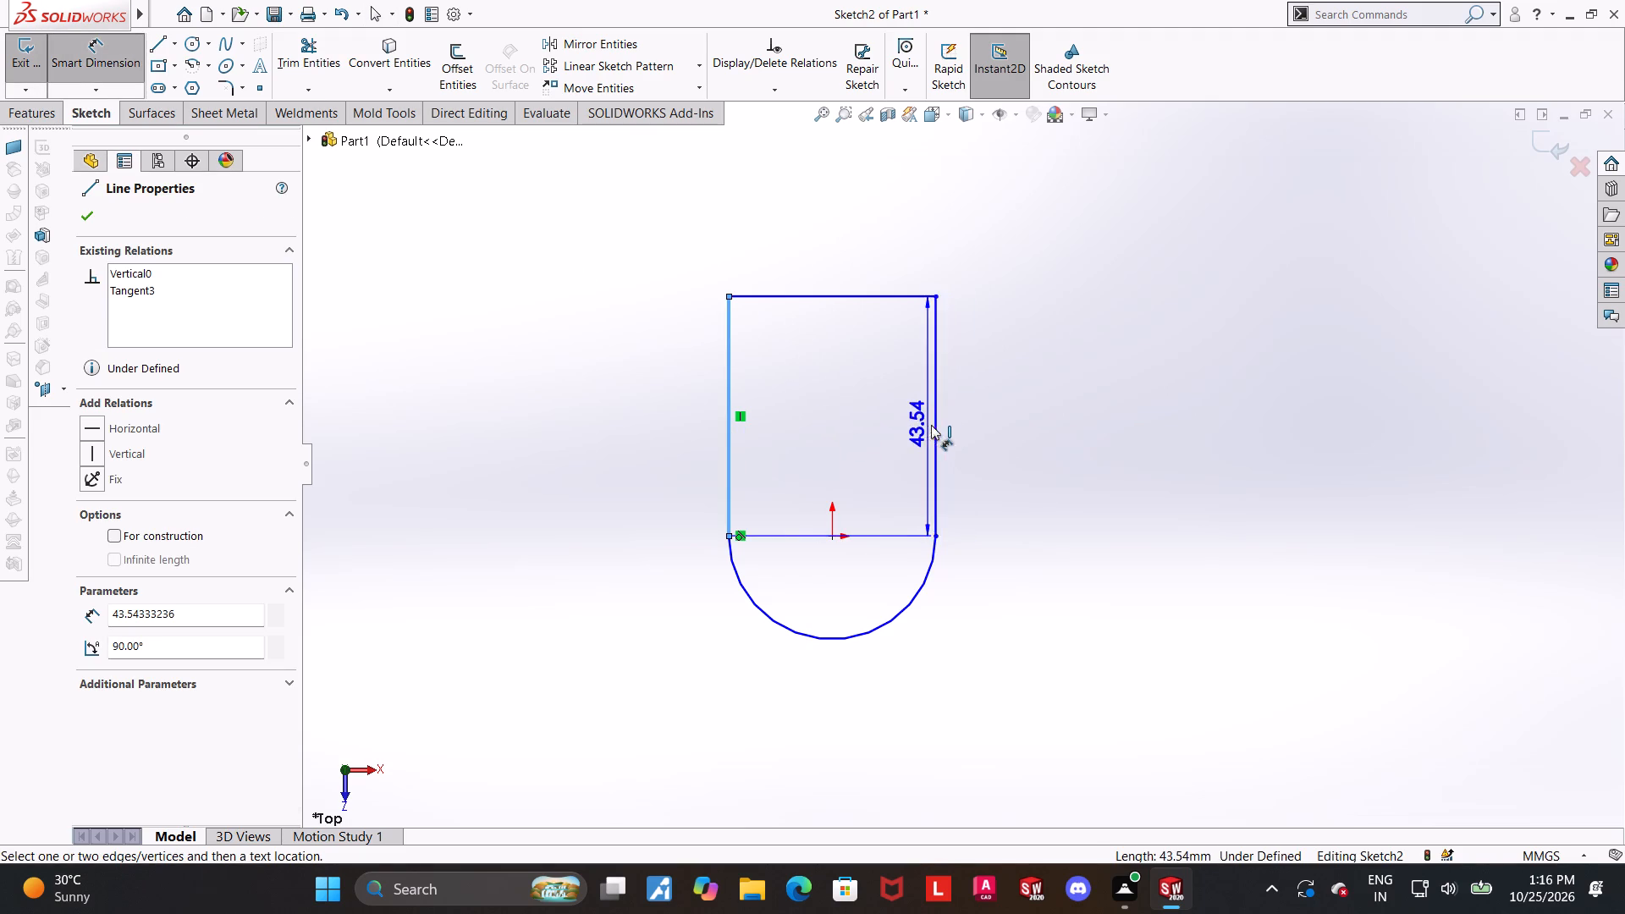
pyautogui.click(933, 426)
pyautogui.click(852, 261)
pyautogui.write('42')
pyautogui.press('Return')
pyautogui.press('Escape')
# Dimension the distance from the profile's top line to the arc's centre at the origin as 35 mm.
pyautogui.moveTo(1150, 386); pyautogui.dragTo(1149, 377)
pyautogui.scroll(2, 1108, 350)
pyautogui.scroll(-2, 1157, 396)
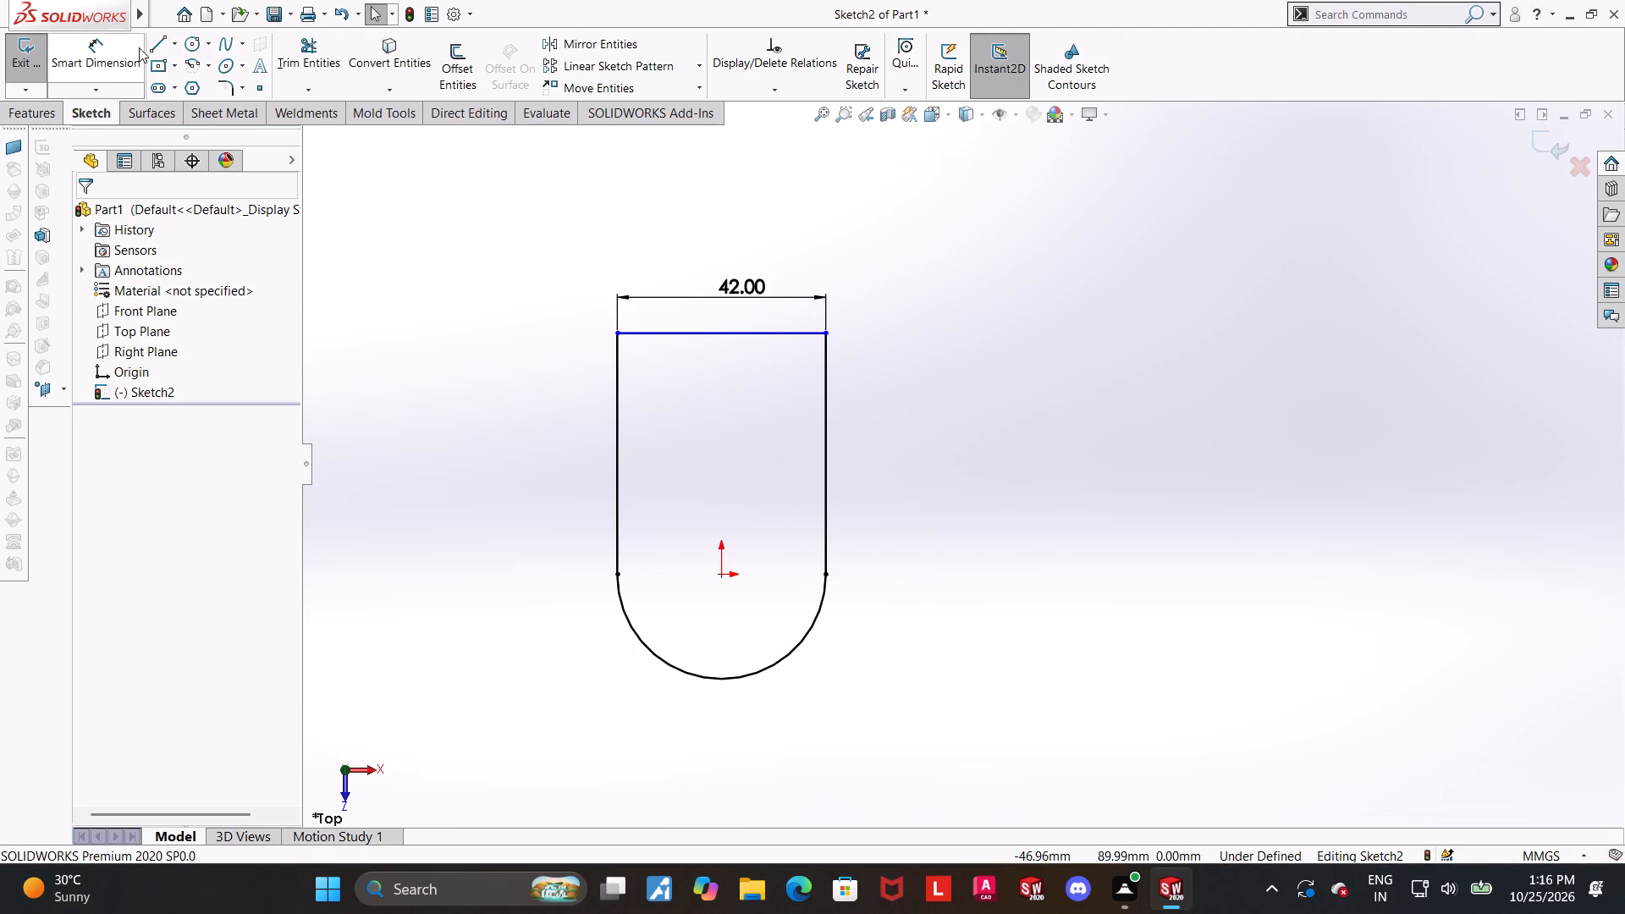
pyautogui.click(137, 47)
pyautogui.click(735, 333)
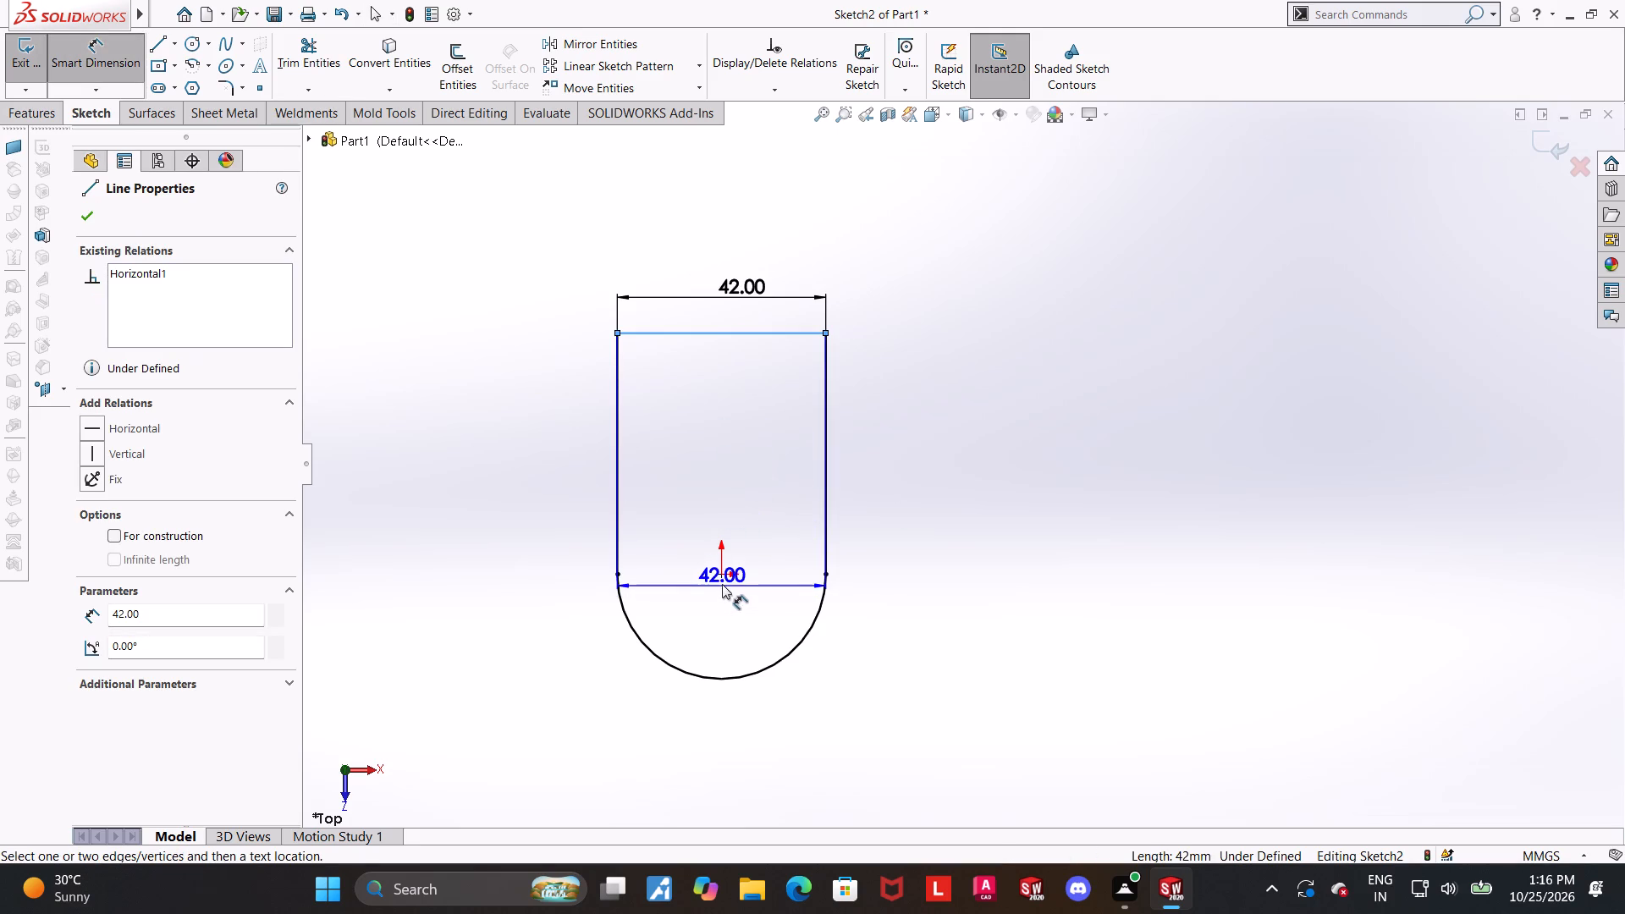
pyautogui.click(722, 575)
pyautogui.click(1079, 363)
pyautogui.write('35')
pyautogui.press('Return')
pyautogui.press('Escape')
# Draw a circle about 32 mm in diameter centred on the origin inside the U-shaped profile.
pyautogui.scroll(1, 702, 711)
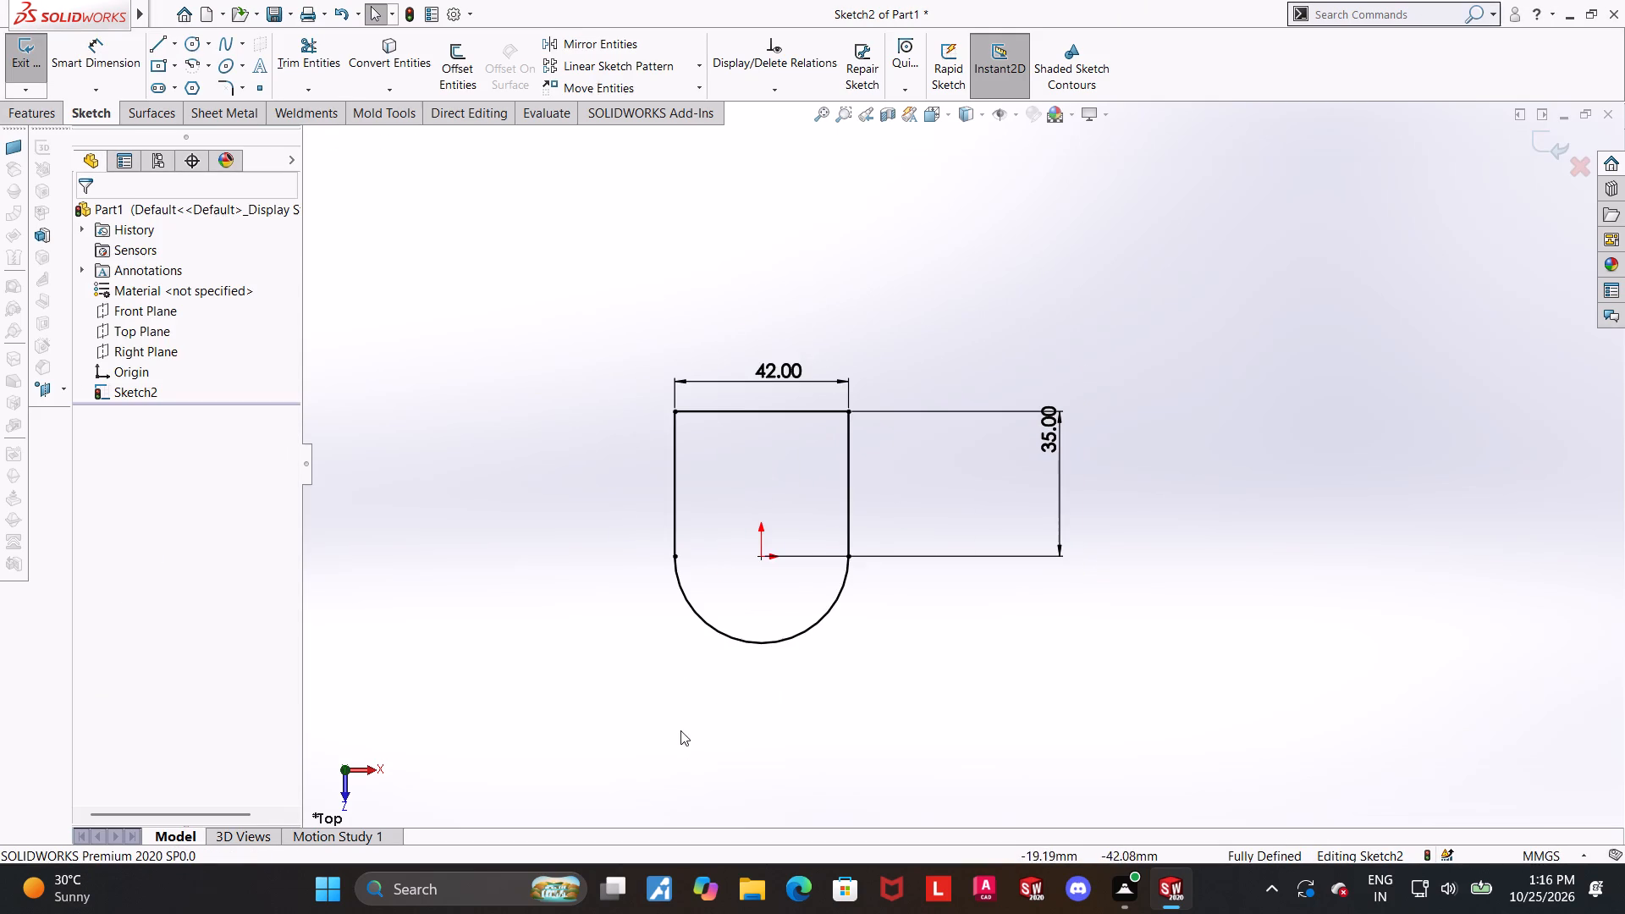
pyautogui.scroll(1, 691, 796)
pyautogui.scroll(-2, 817, 553)
pyautogui.scroll(1, 945, 575)
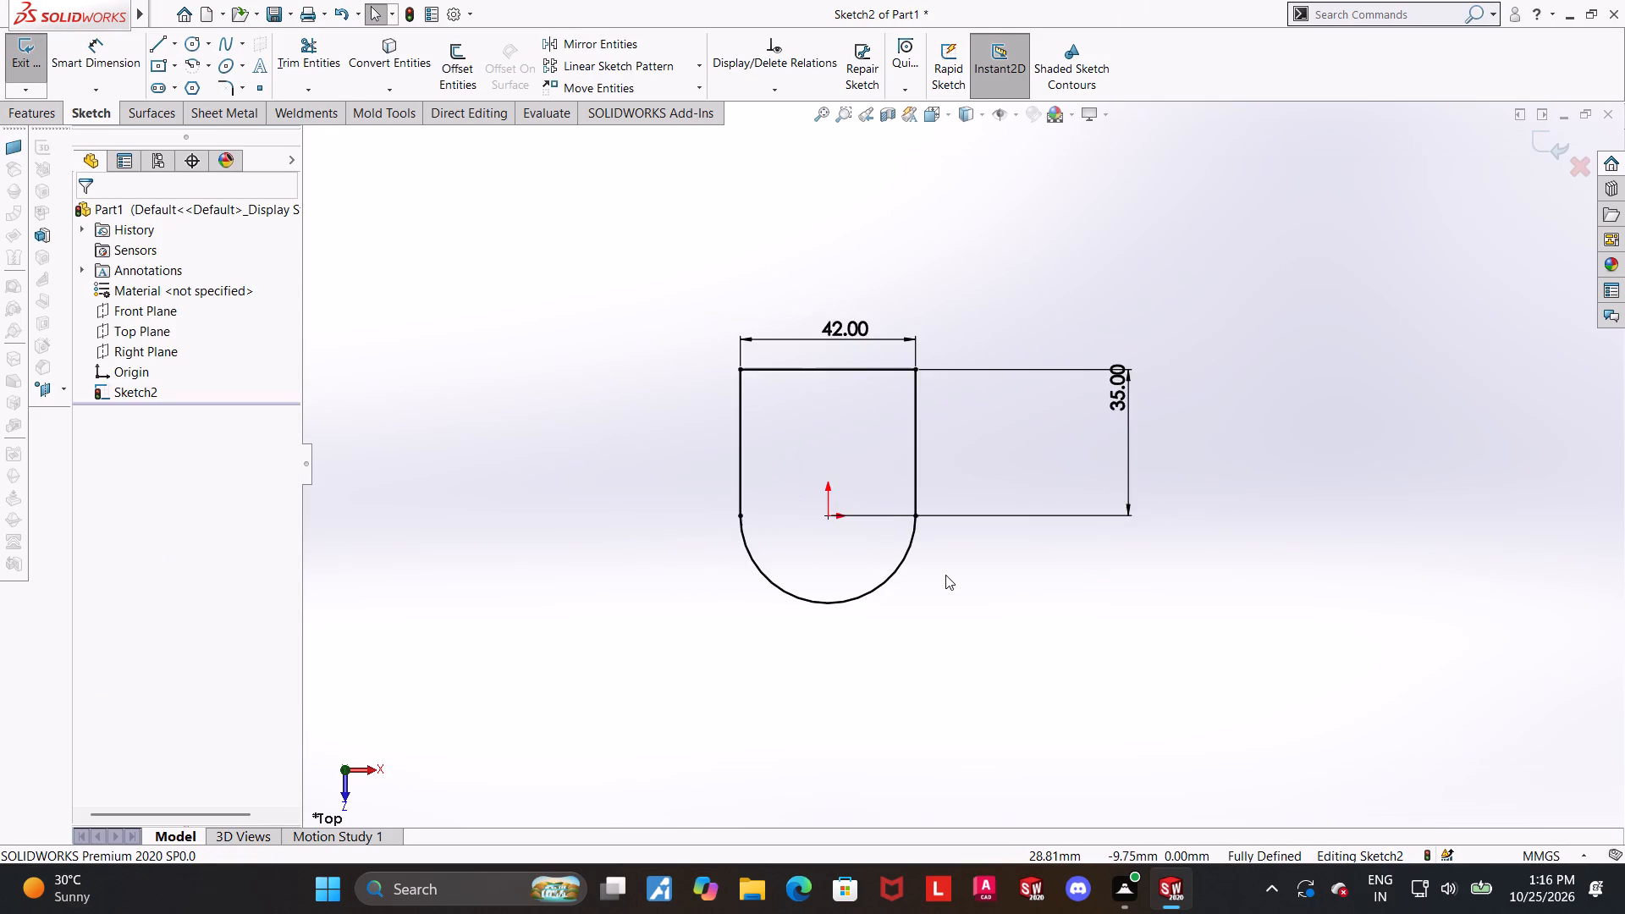
pyautogui.scroll(-1, 945, 575)
pyautogui.click(188, 44)
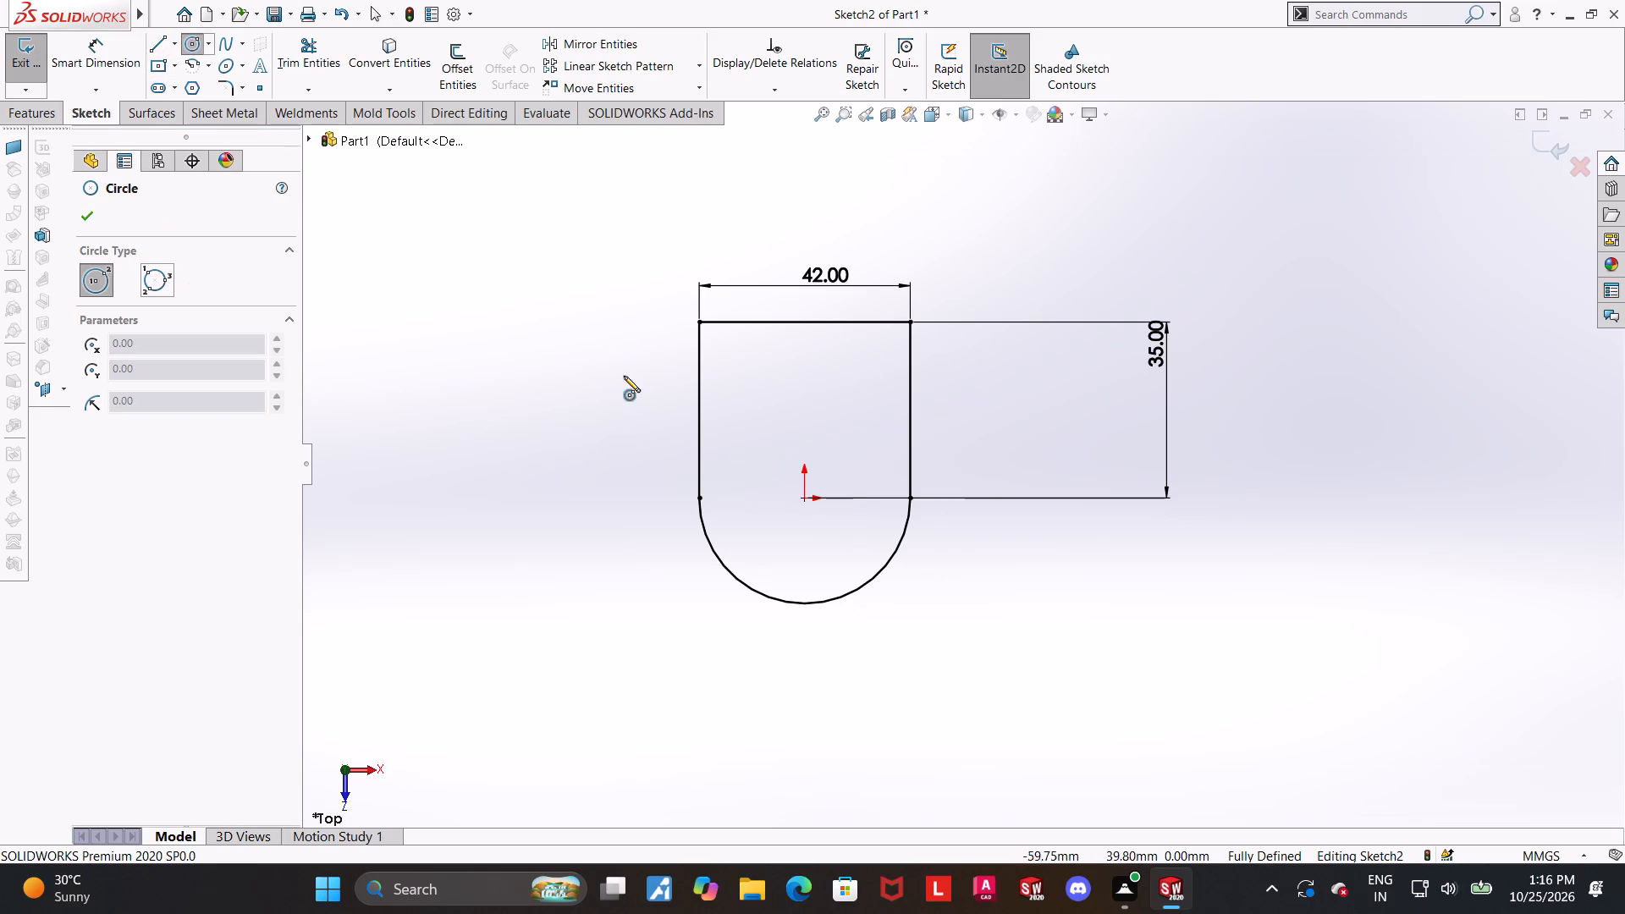
pyautogui.click(801, 500)
pyautogui.click(855, 434)
pyautogui.press('Escape')
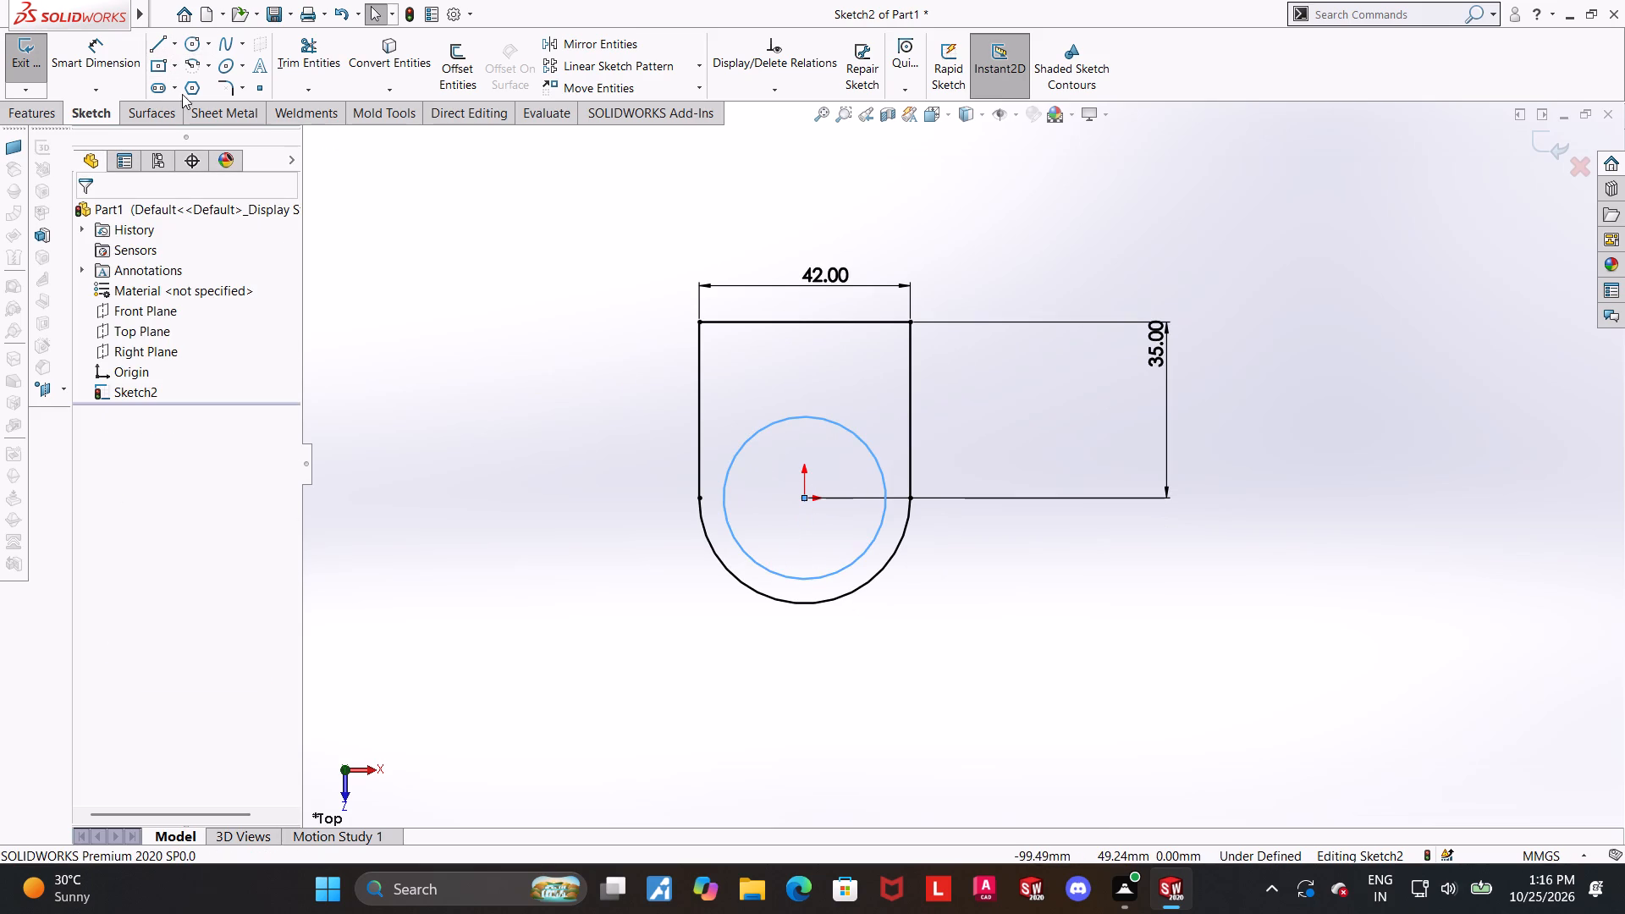
# Dimension the inner circle's diameter as 21 mm.
pyautogui.click(106, 46)
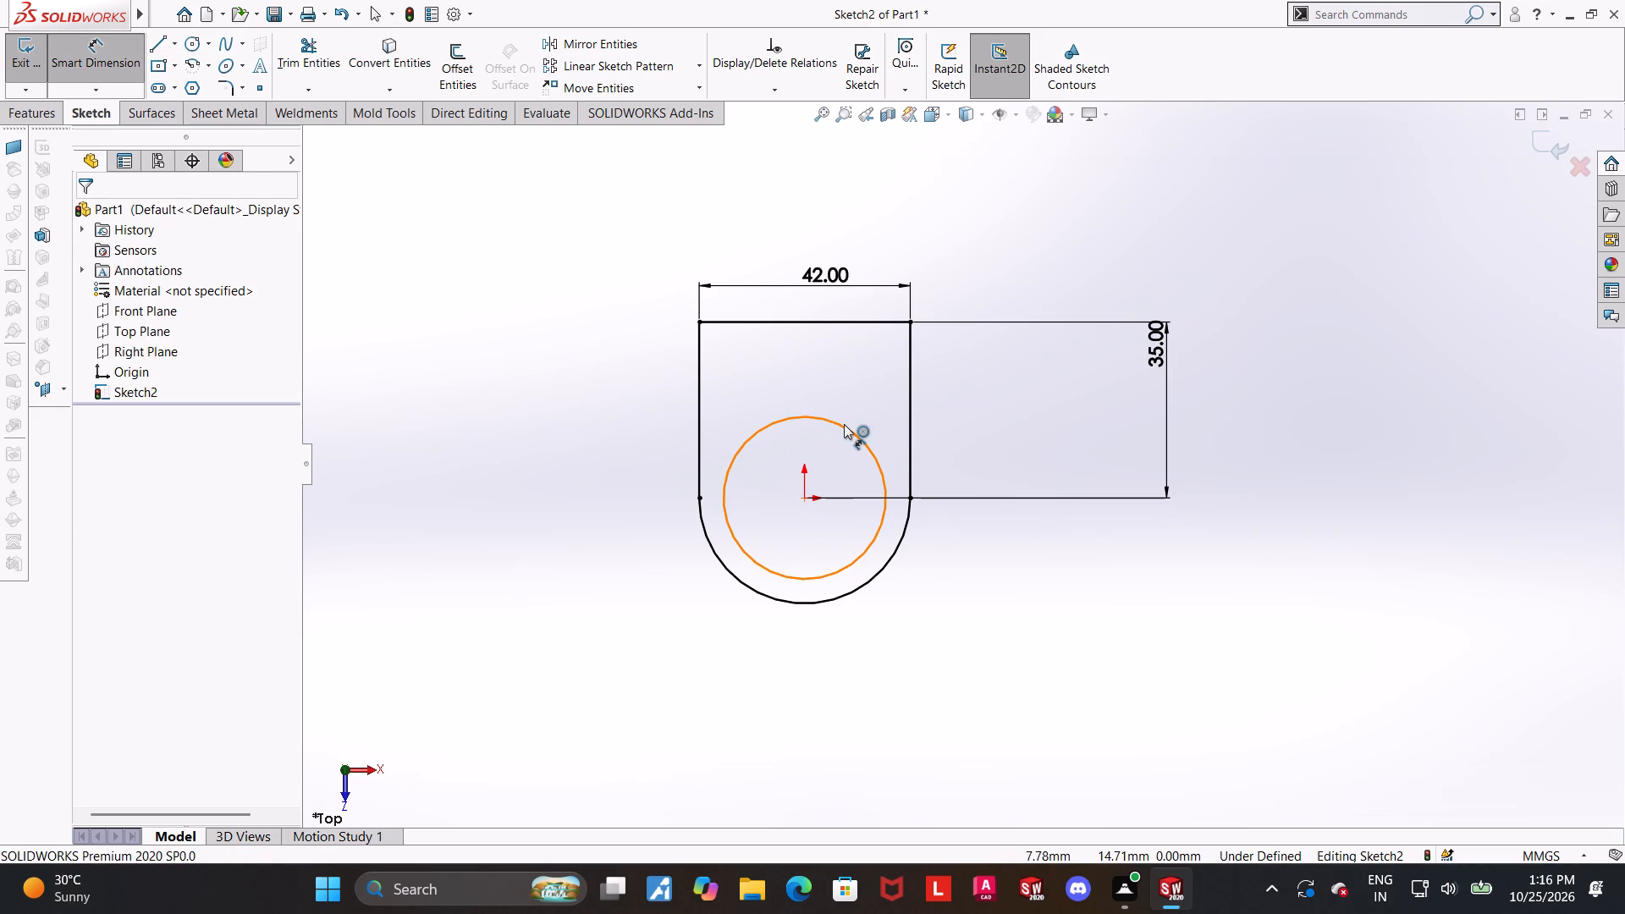
pyautogui.click(844, 424)
pyautogui.click(845, 391)
pyautogui.write('21')
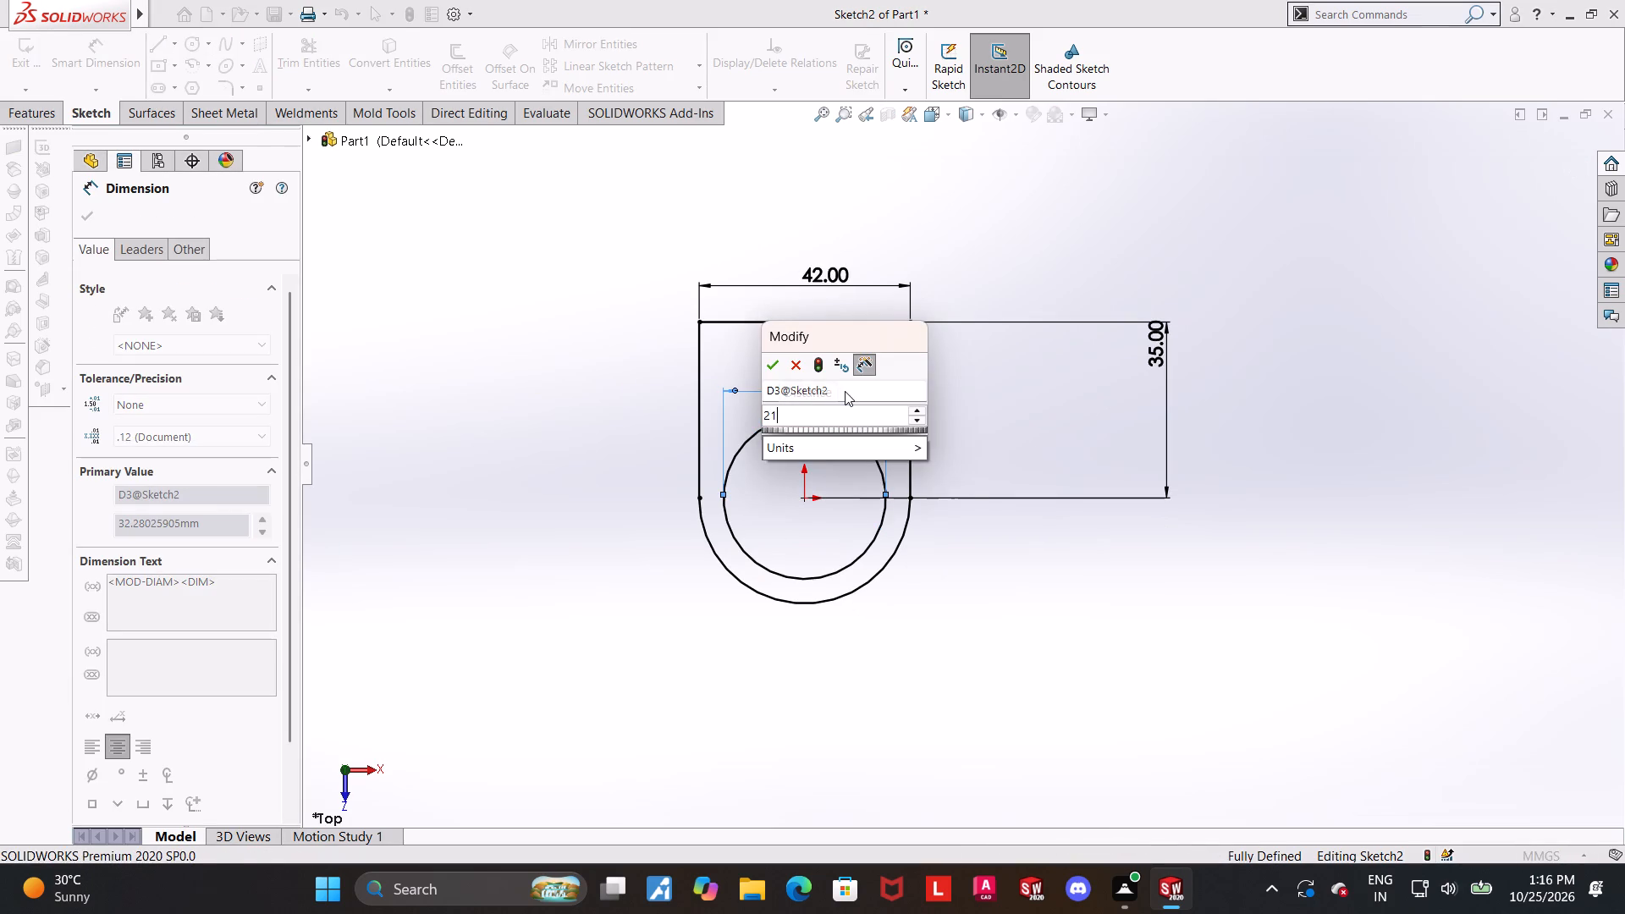
pyautogui.press('Return')
pyautogui.press('Escape')
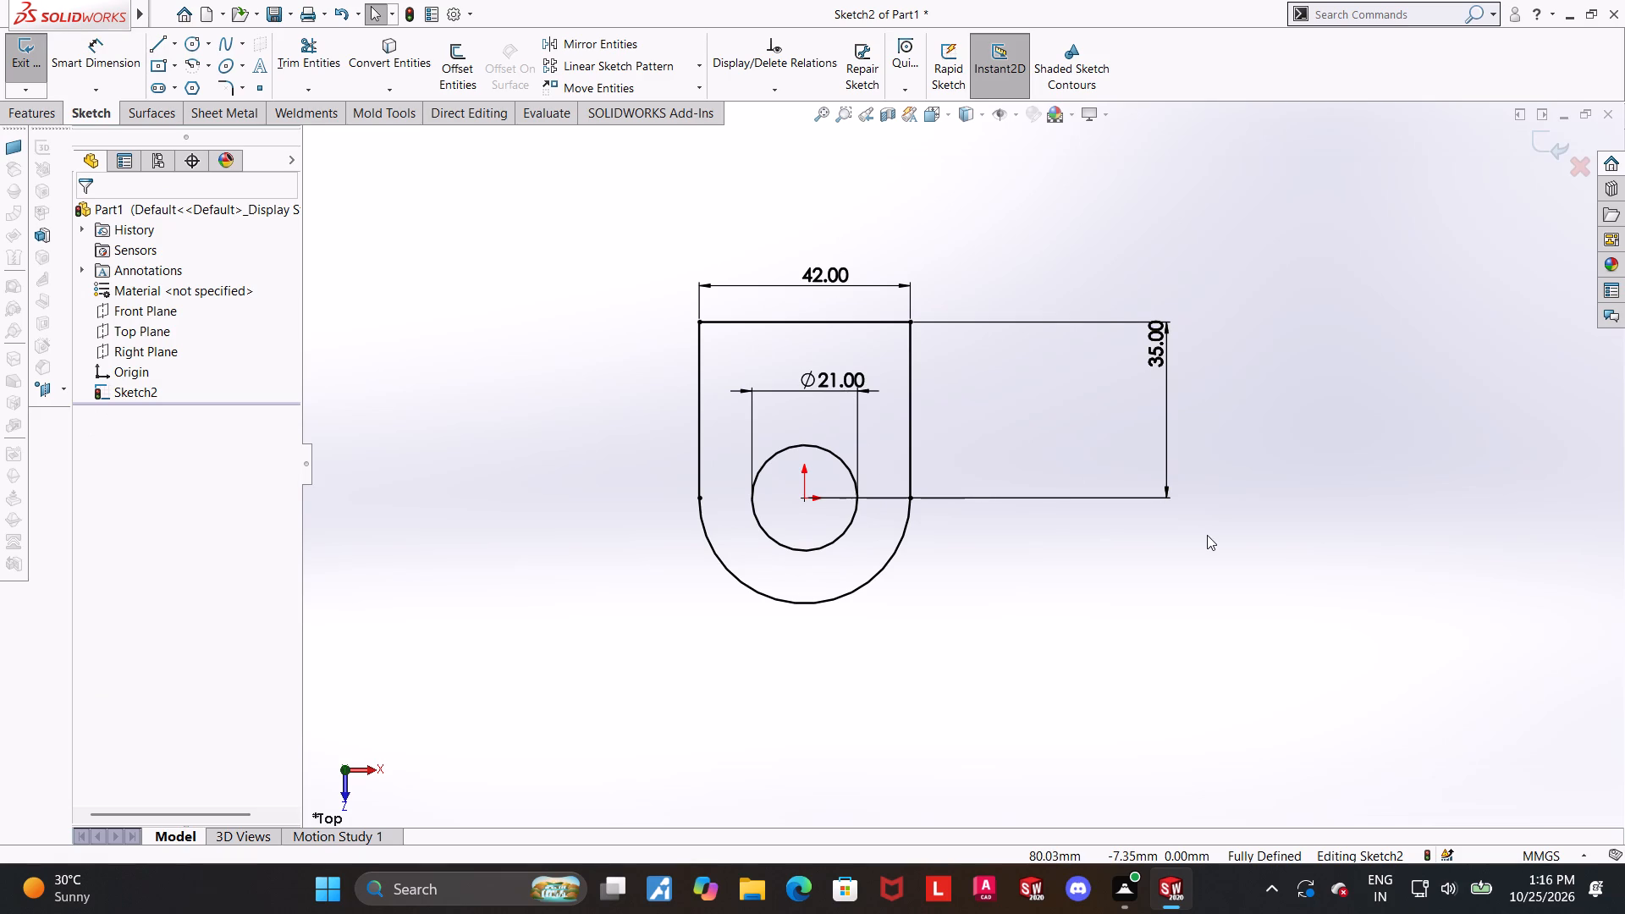
pyautogui.press('Escape')
# Exit the Top Plane sketch, keeping the dimensioned profile and its inner circle.
pyautogui.scroll(3, 1124, 499)
pyautogui.moveTo(1082, 502); pyautogui.dragTo(1081, 348, button='middle')
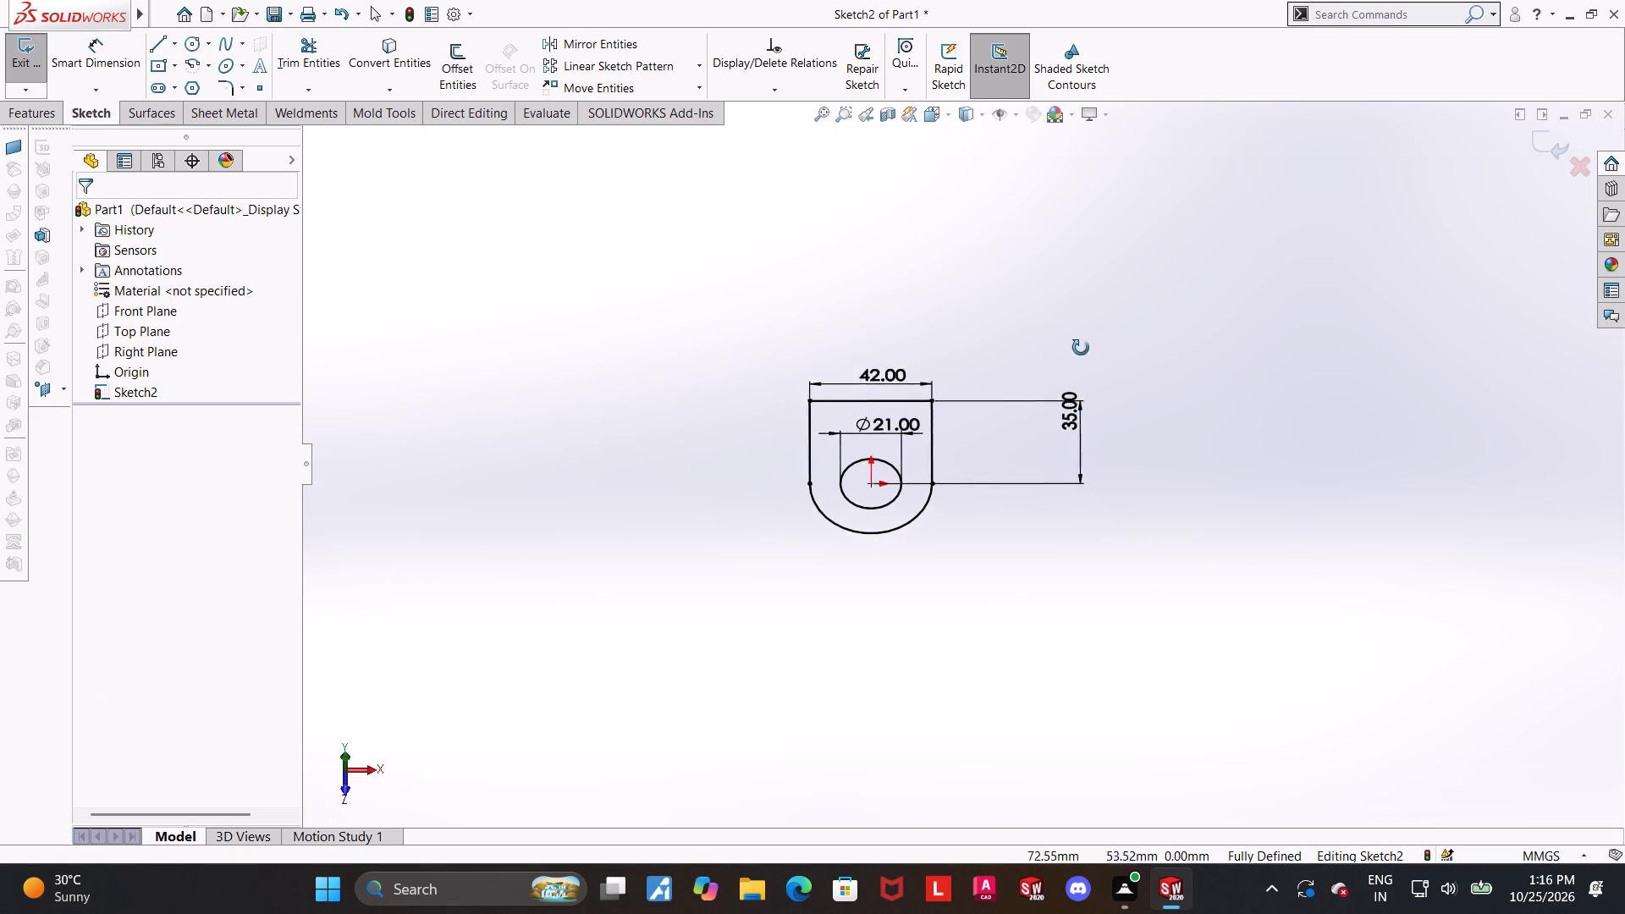
pyautogui.moveTo(1081, 348); pyautogui.dragTo(1051, 300, button='middle')
pyautogui.moveTo(1050, 353); pyautogui.dragTo(1023, 369, button='middle')
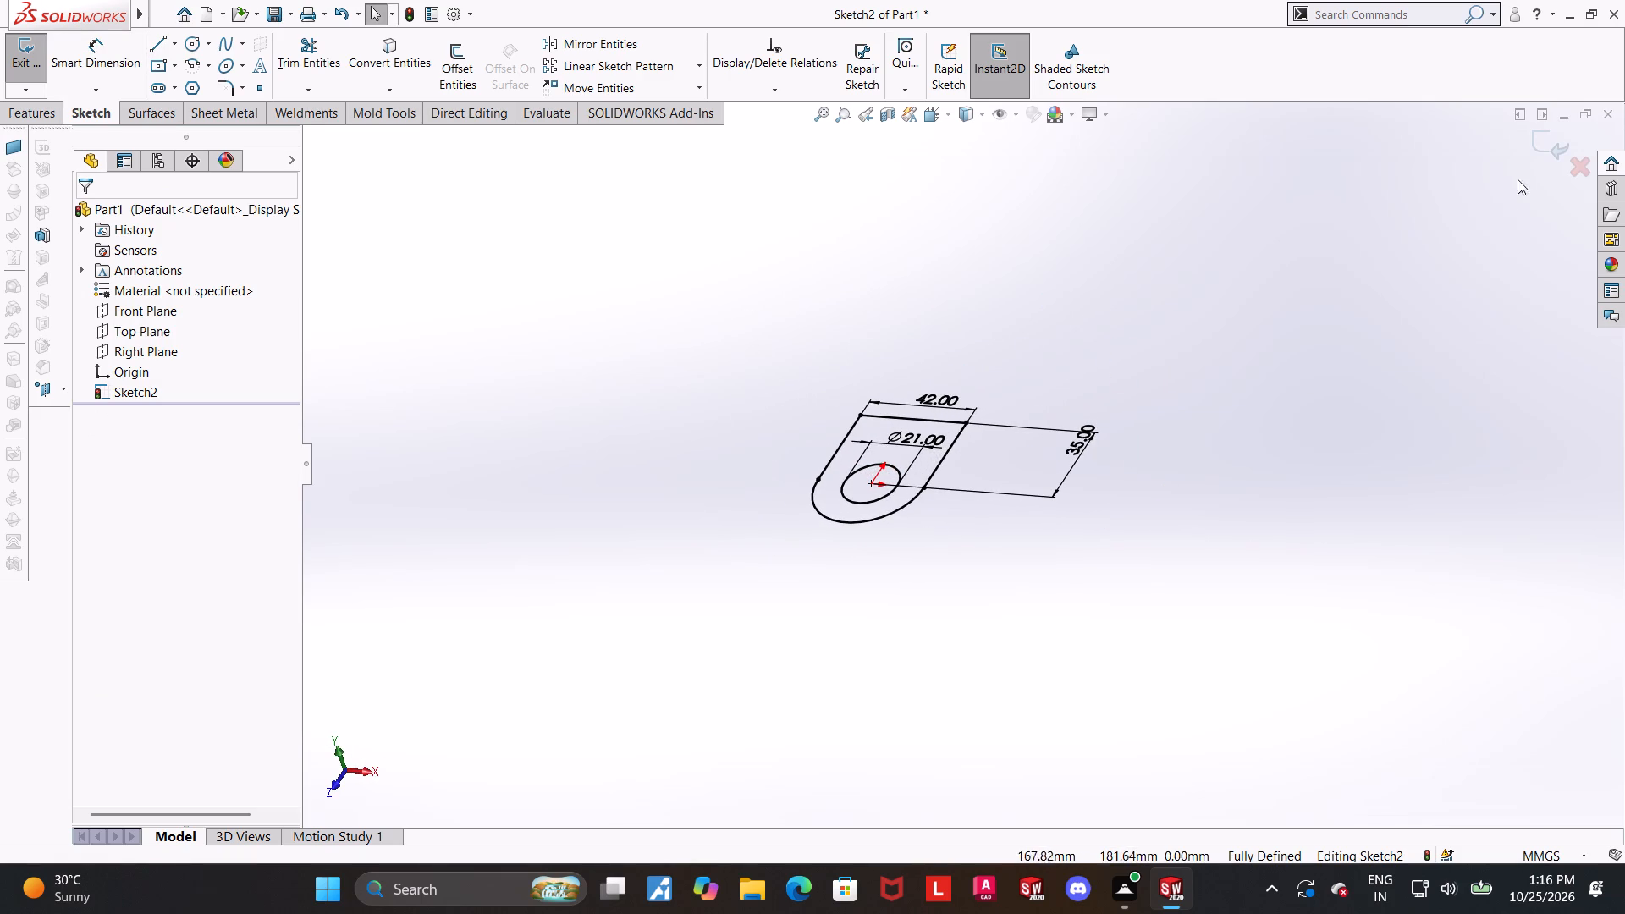
pyautogui.click(1558, 121)
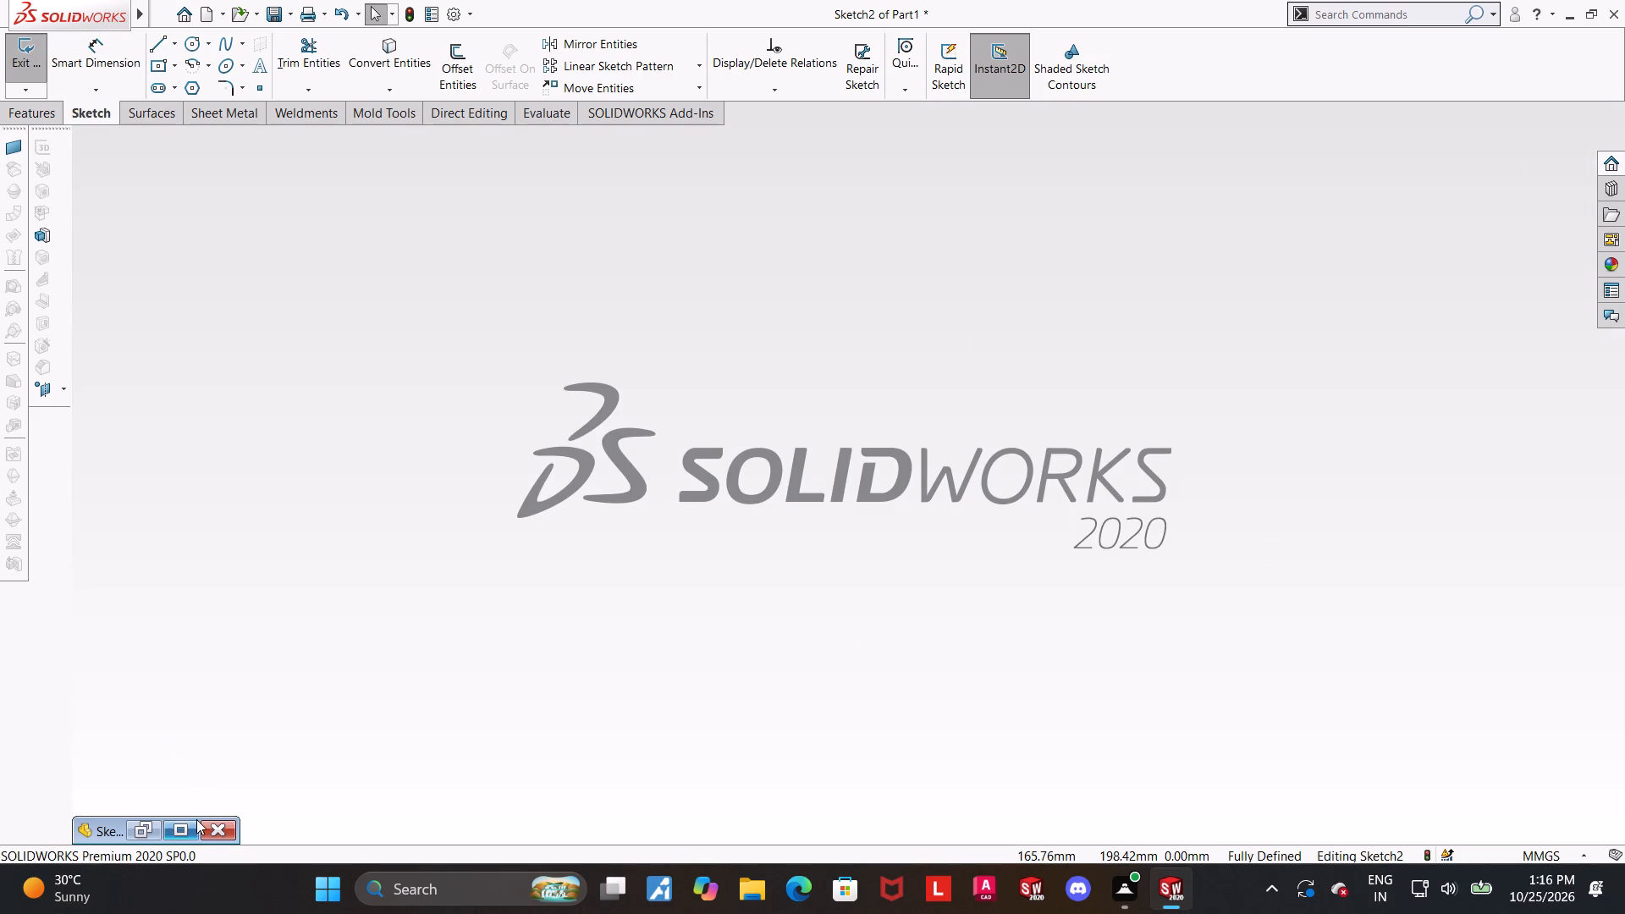
pyautogui.click(195, 829)
pyautogui.click(1542, 144)
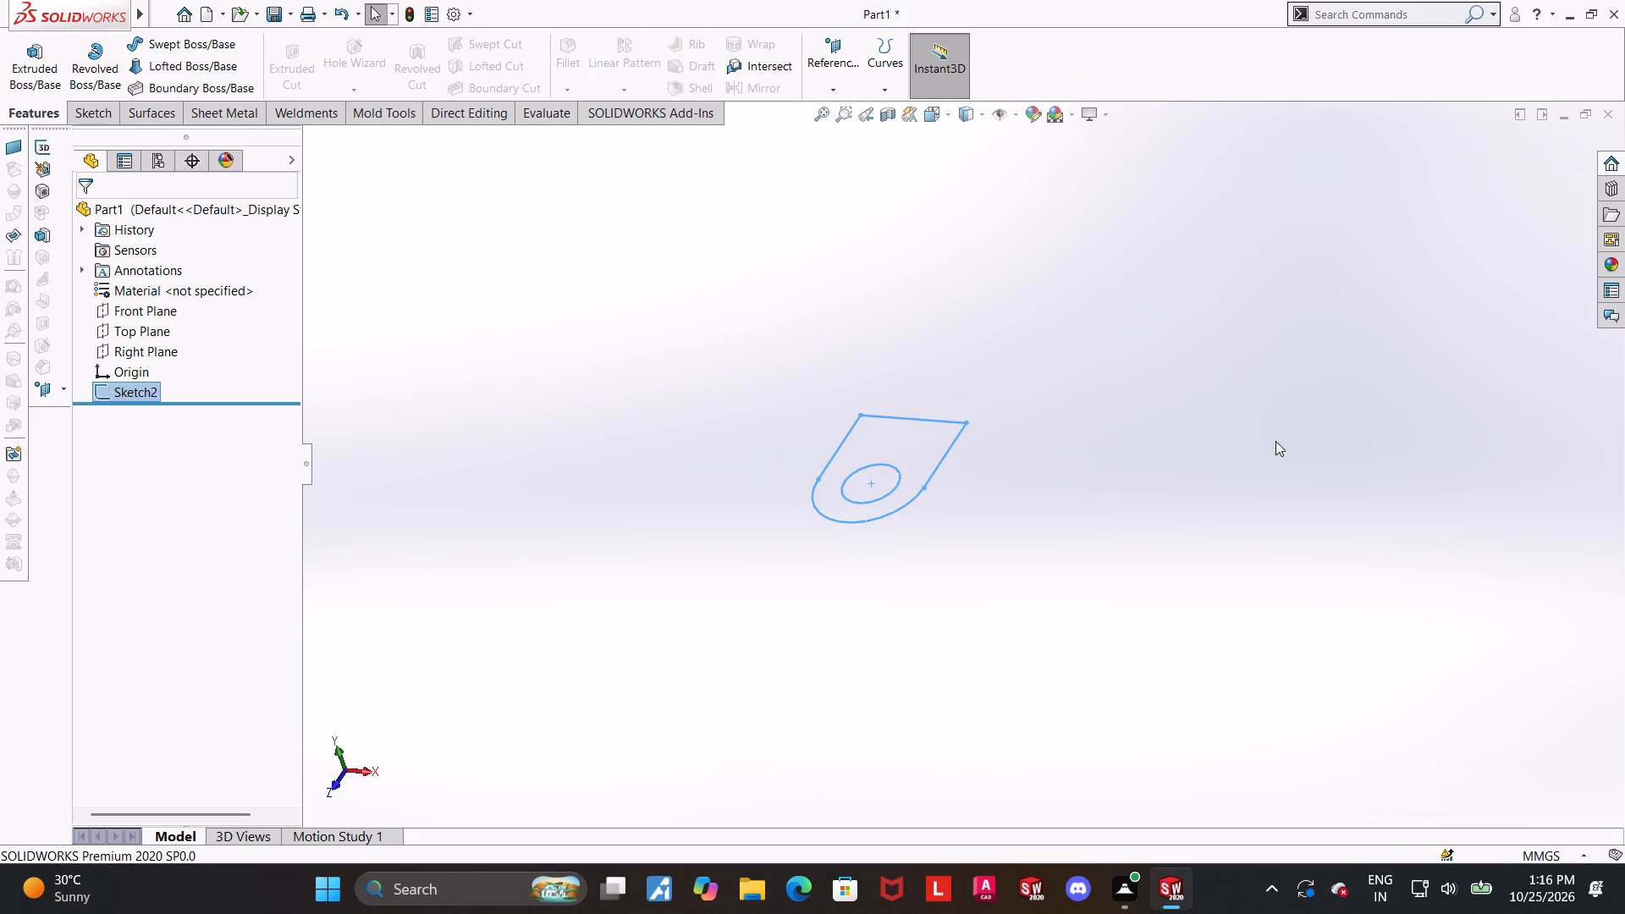
# Extrude the profile with its circular hole upward as a Blind boss 21 mm deep.
pyautogui.moveTo(1264, 445); pyautogui.dragTo(1264, 355, button='middle')
pyautogui.scroll(-3, 984, 521)
pyautogui.click(40, 45)
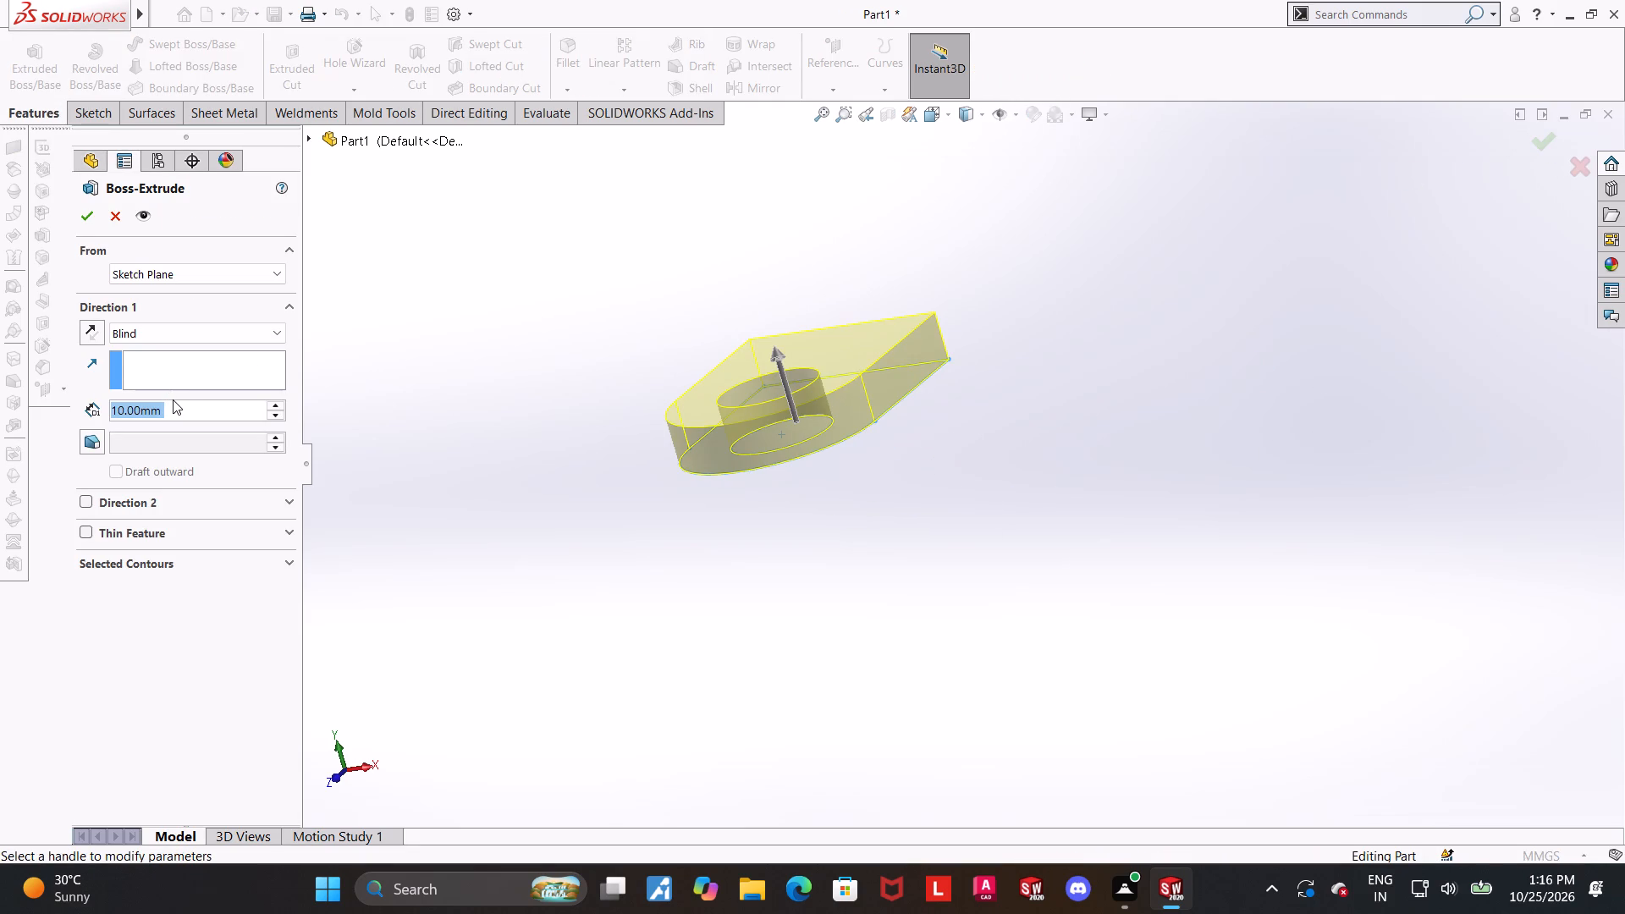
pyautogui.write('21')
pyautogui.press('Return')
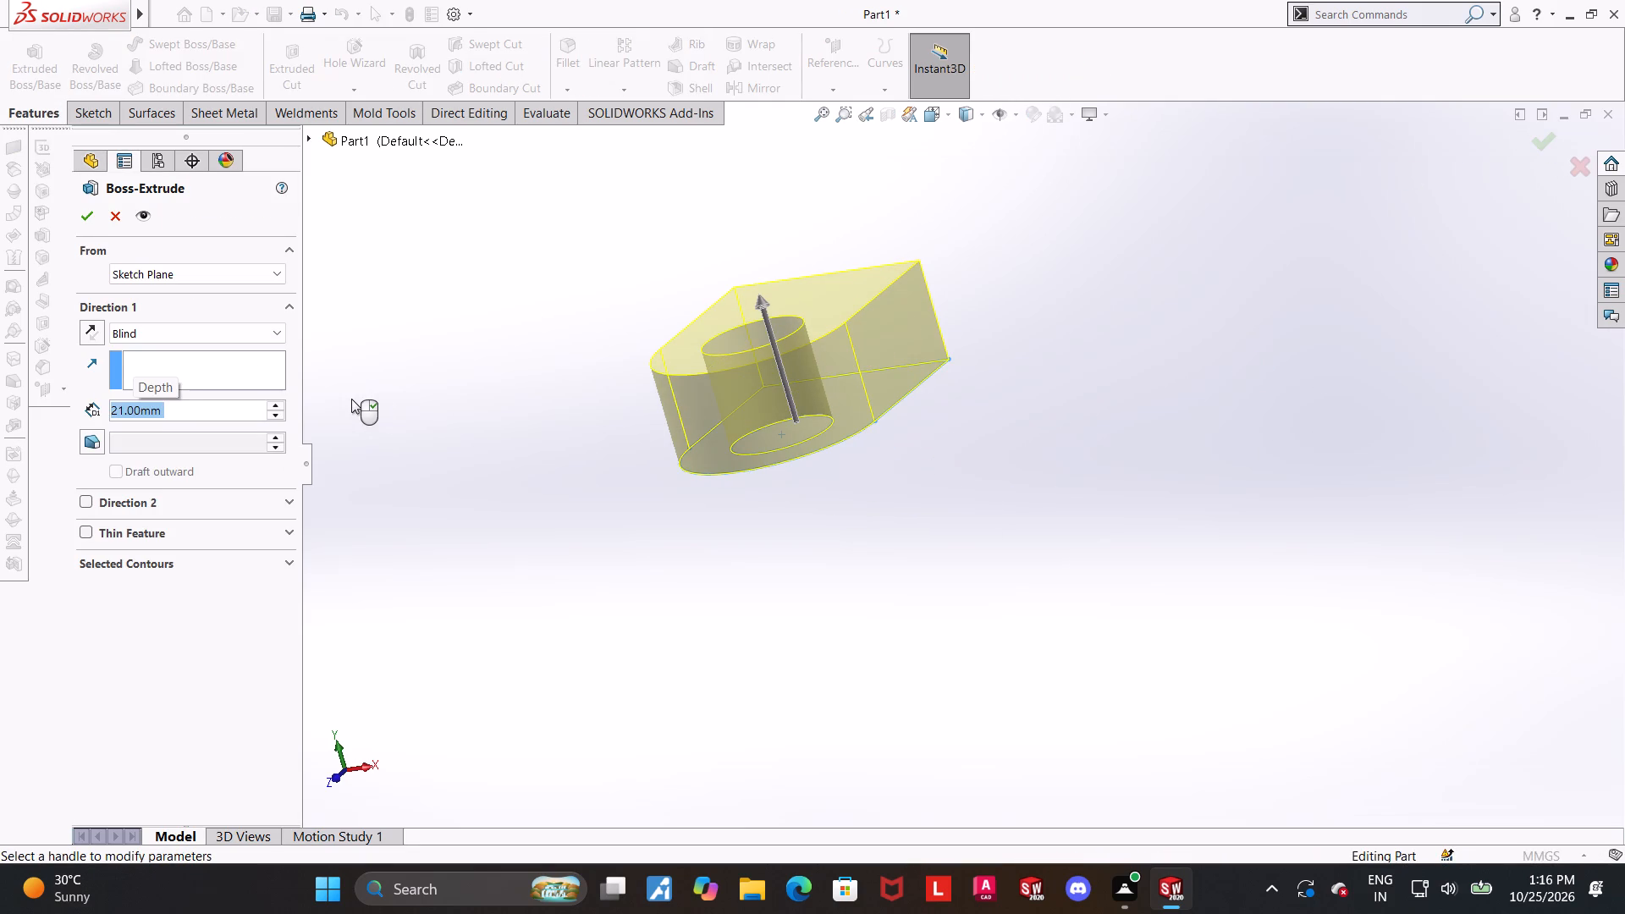
pyautogui.click(85, 226)
pyautogui.click(599, 516)
# Start a sketch on the block's flat end face opposite the rounded end, viewed normal to the face.
pyautogui.scroll(1, 939, 459)
pyautogui.moveTo(939, 459); pyautogui.dragTo(979, 586, button='middle')
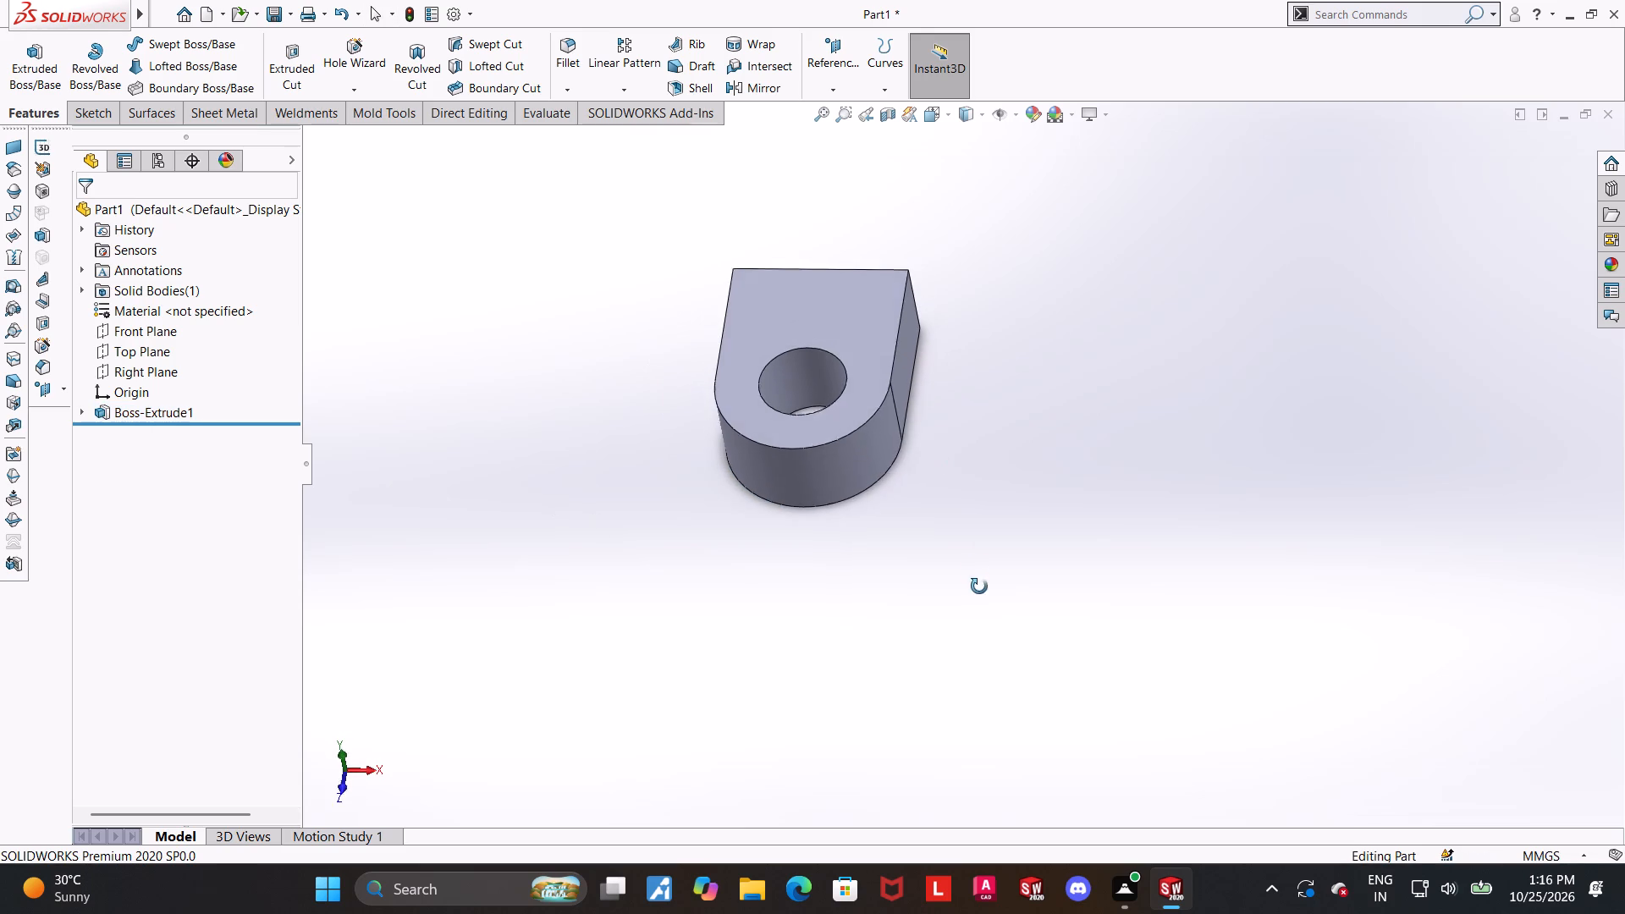
pyautogui.moveTo(979, 586); pyautogui.dragTo(980, 588, button='middle')
pyautogui.moveTo(1056, 508); pyautogui.dragTo(1081, 362, button='middle')
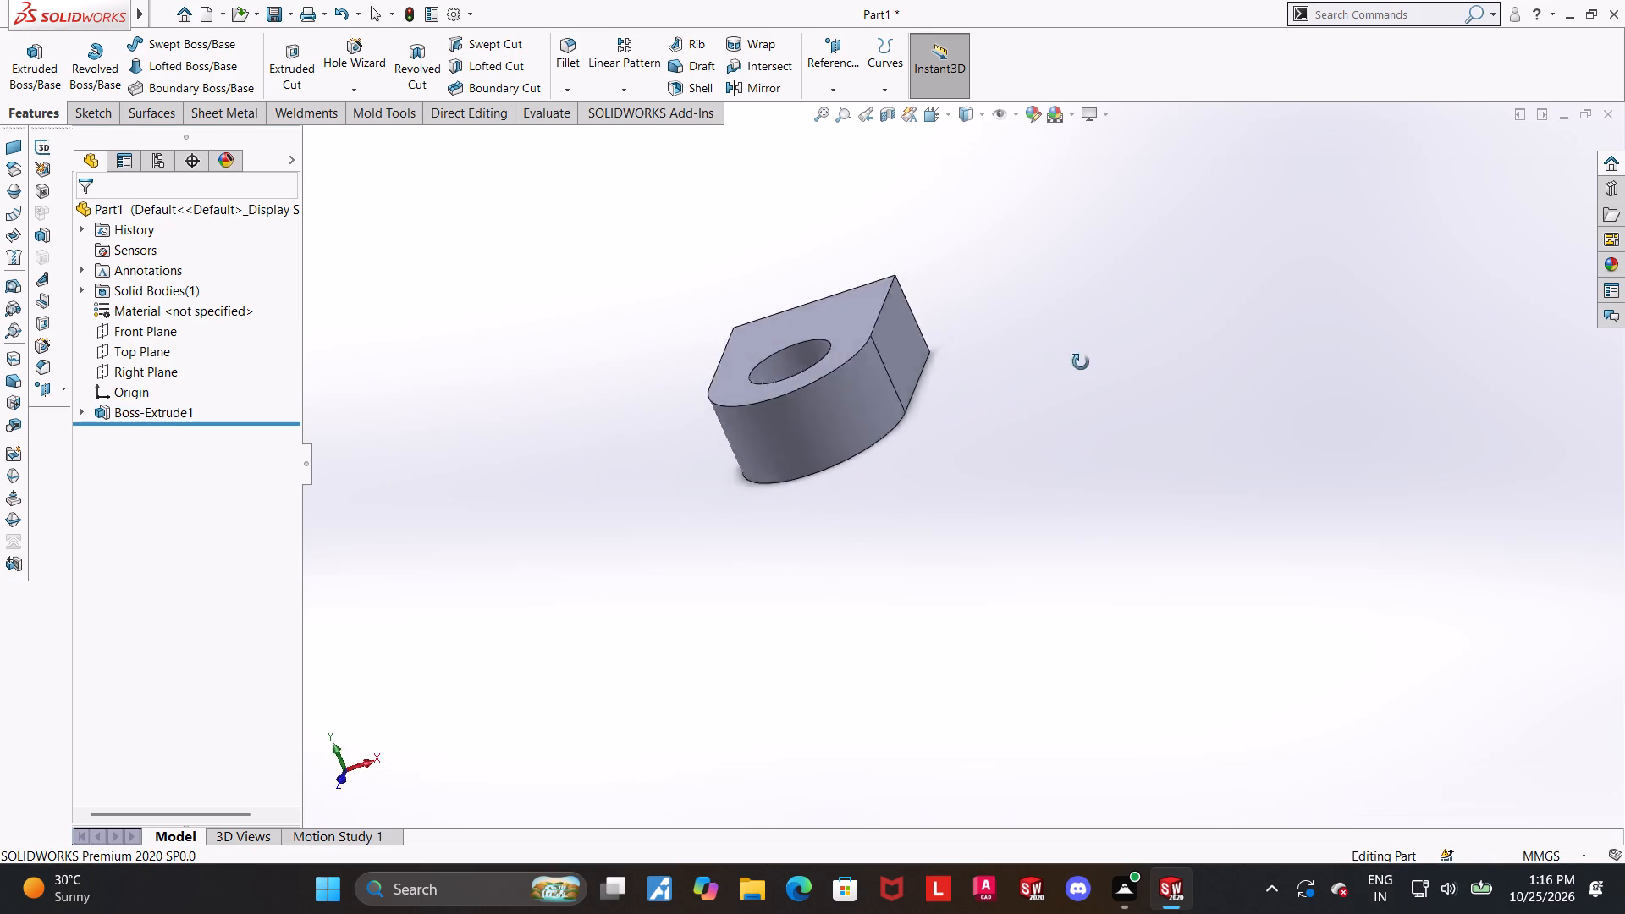
pyautogui.moveTo(1081, 362); pyautogui.dragTo(1108, 341, button='middle')
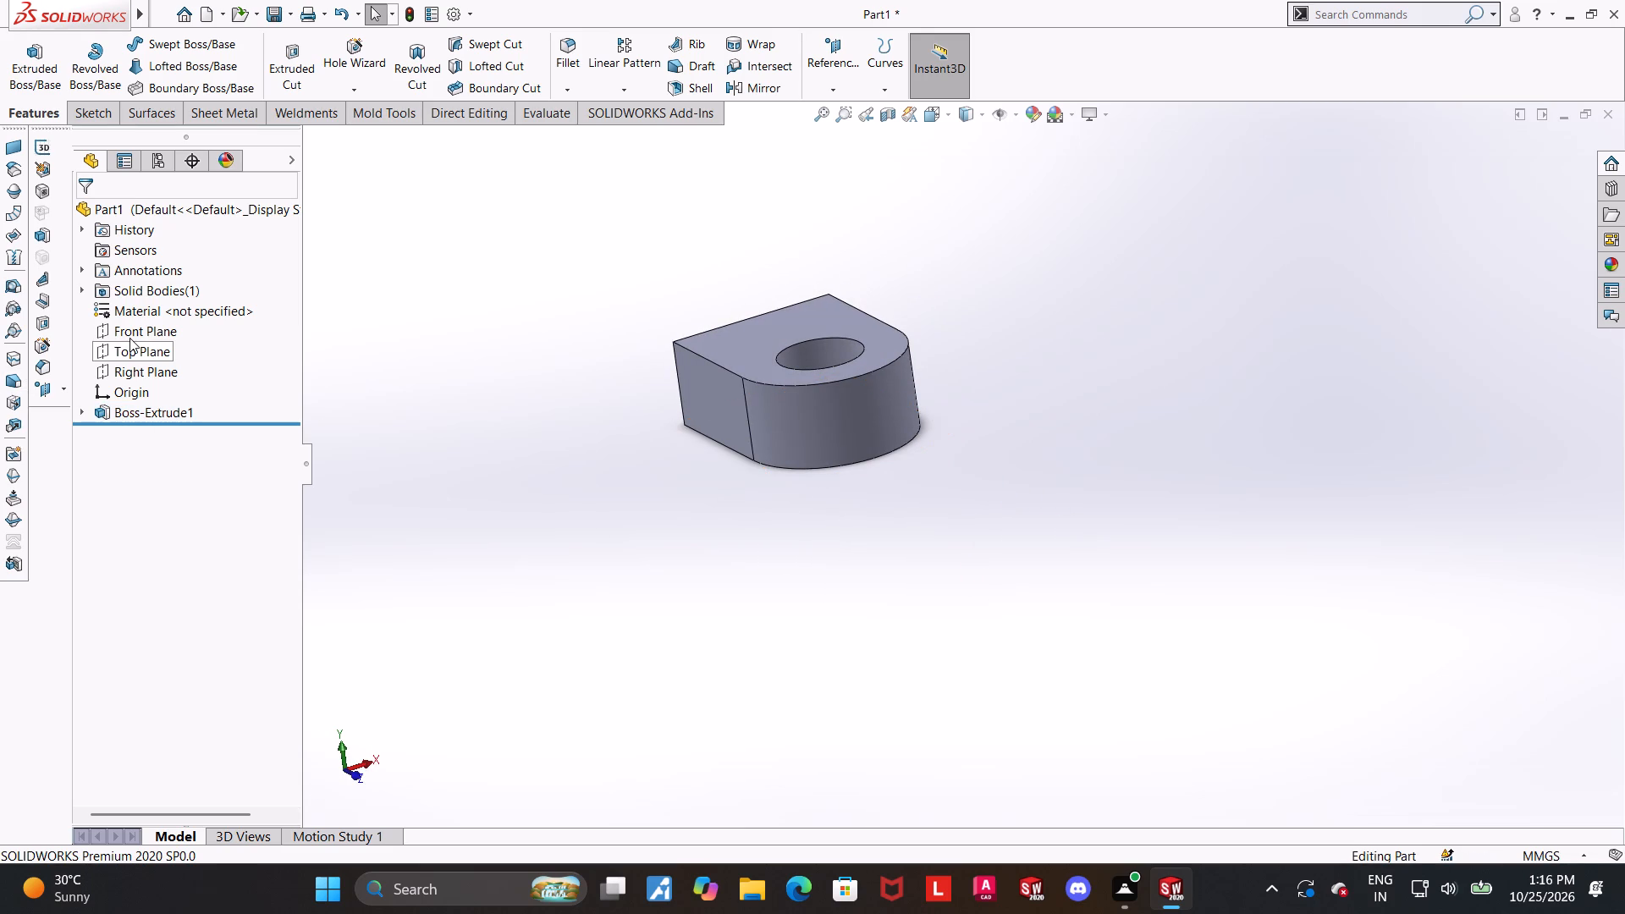
pyautogui.click(129, 338)
pyautogui.moveTo(812, 471); pyautogui.dragTo(601, 507, button='middle')
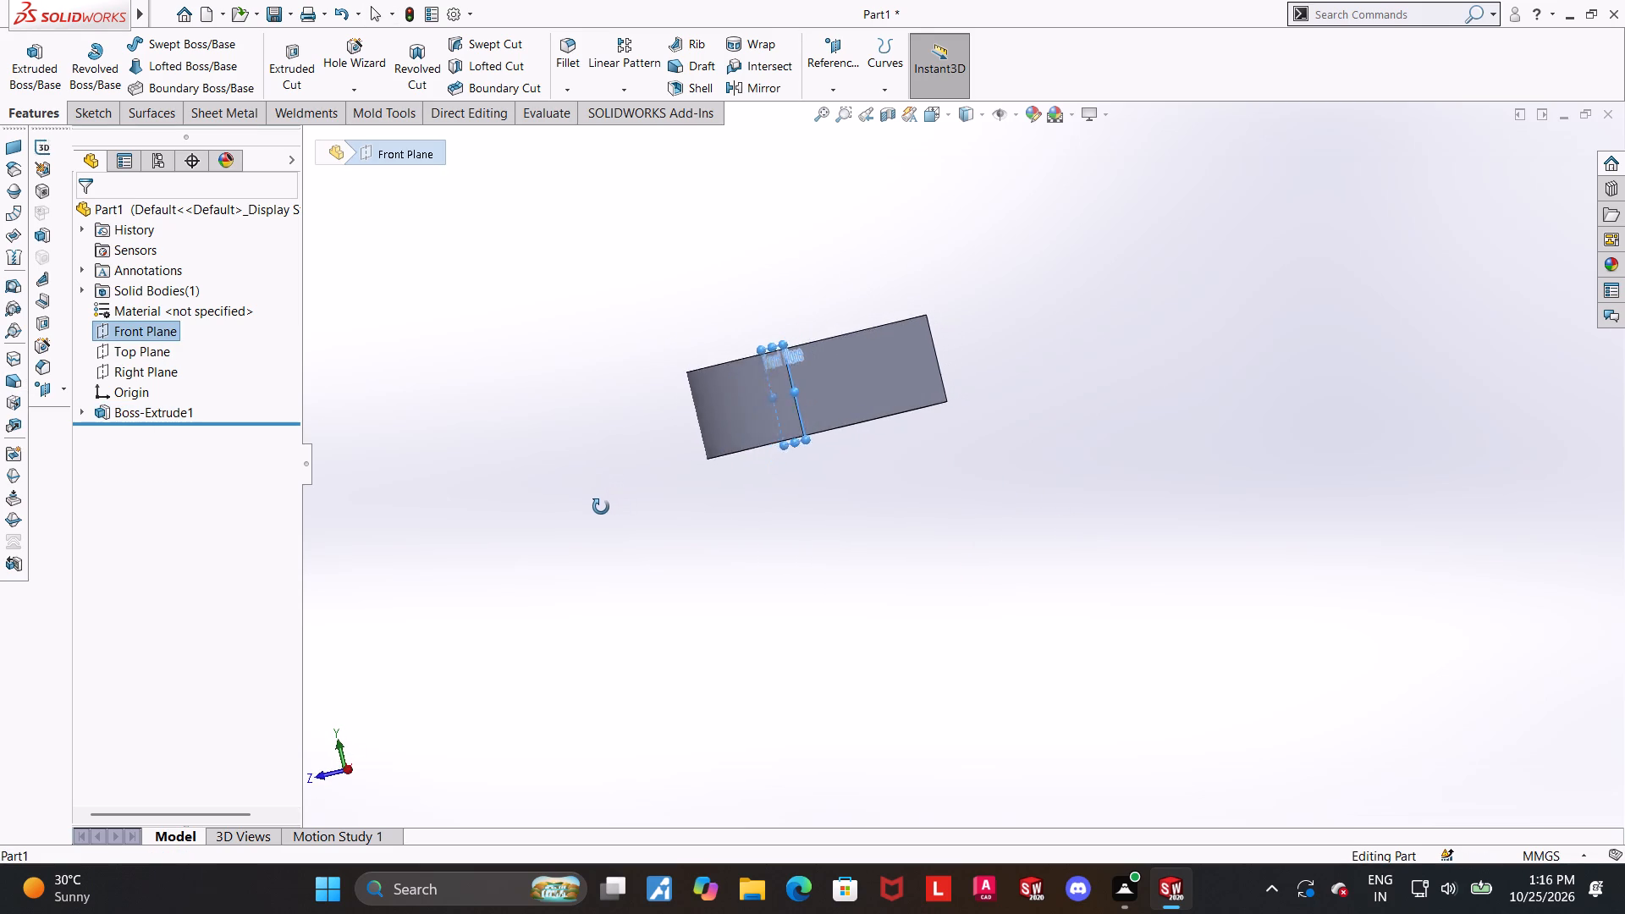
pyautogui.moveTo(601, 507); pyautogui.dragTo(504, 546, button='middle')
pyautogui.moveTo(671, 531); pyautogui.dragTo(686, 526)
pyautogui.click(945, 351)
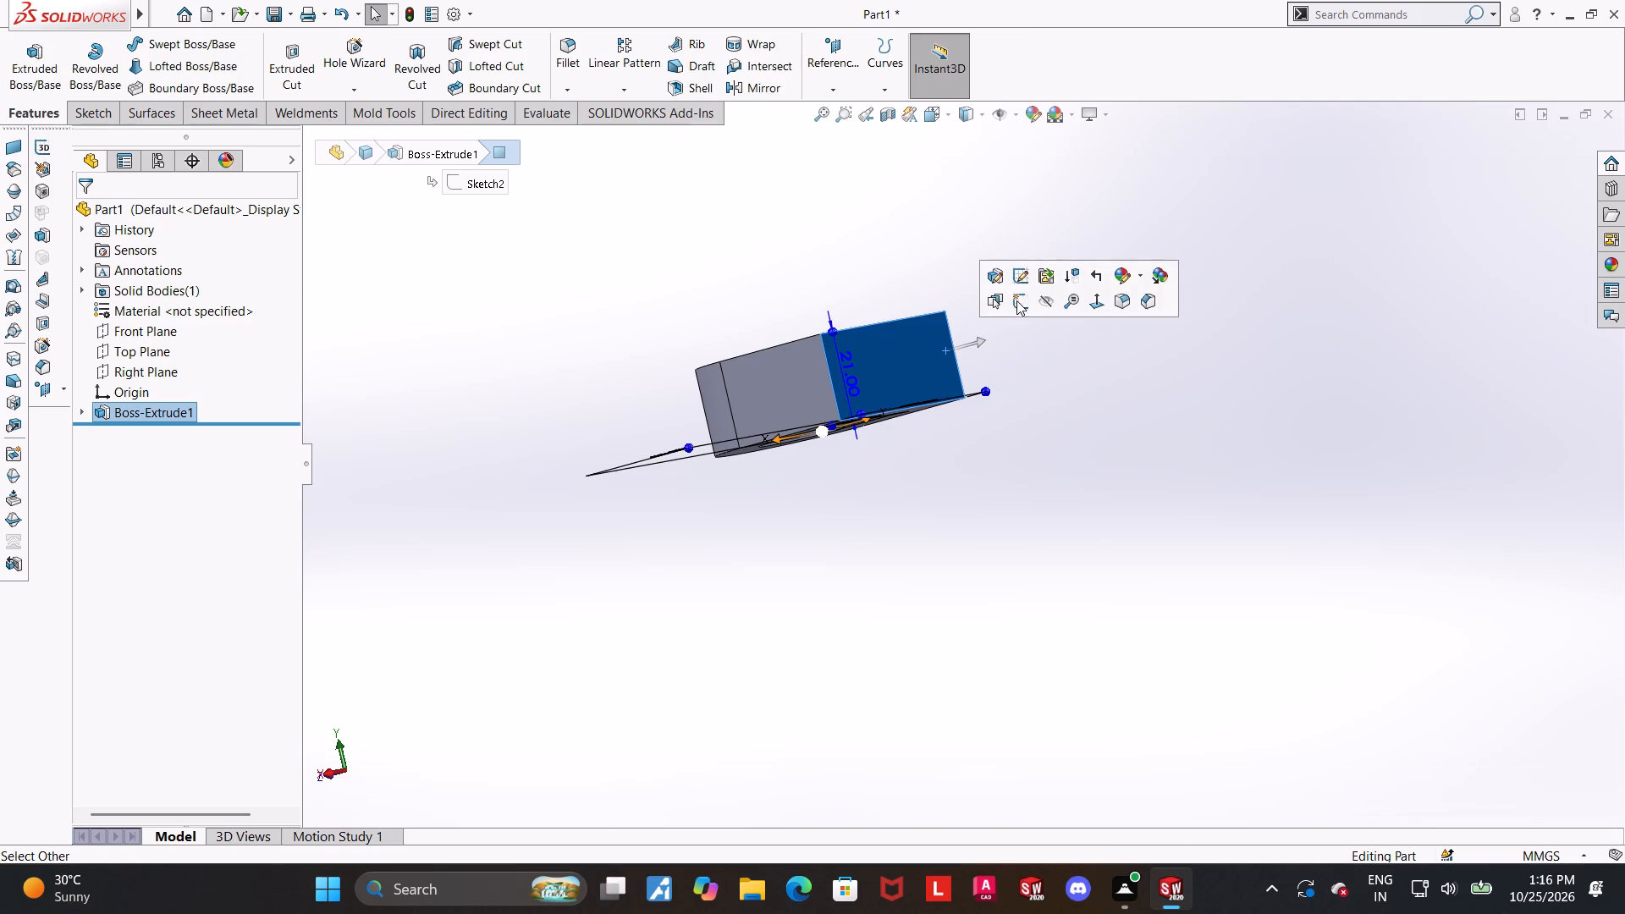
pyautogui.click(1016, 300)
pyautogui.click(126, 431)
pyautogui.click(175, 408)
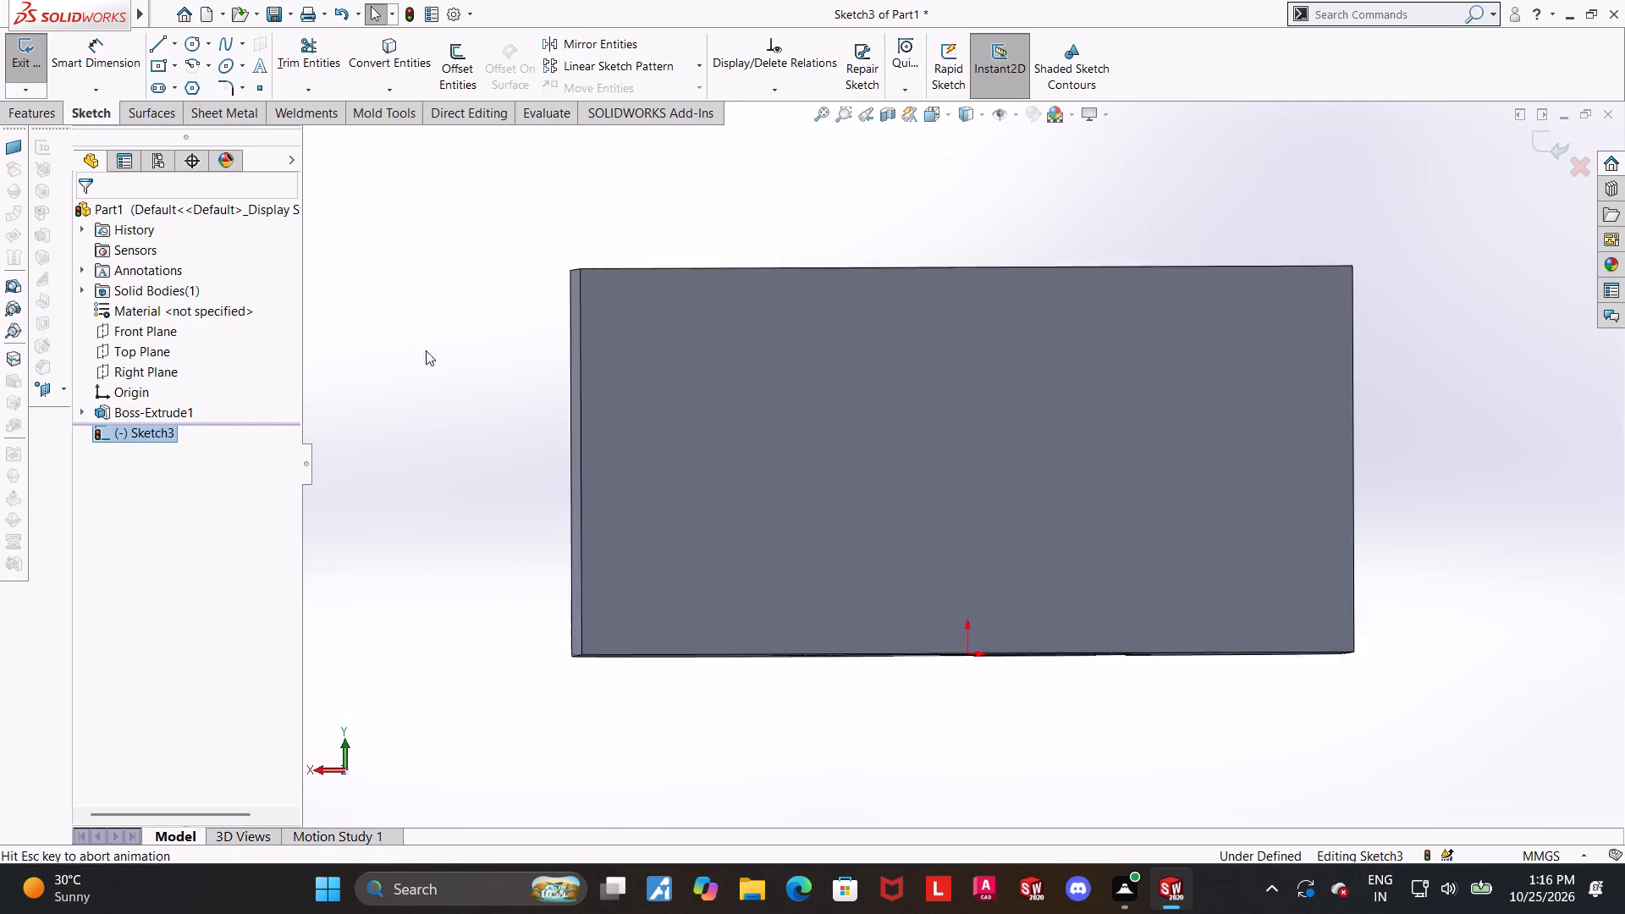
# Draw a horizontal line about 84 mm long below the block and a vertical about 9 mm long down from its right end.
pyautogui.scroll(11, 858, 526)
pyautogui.scroll(-3, 1022, 629)
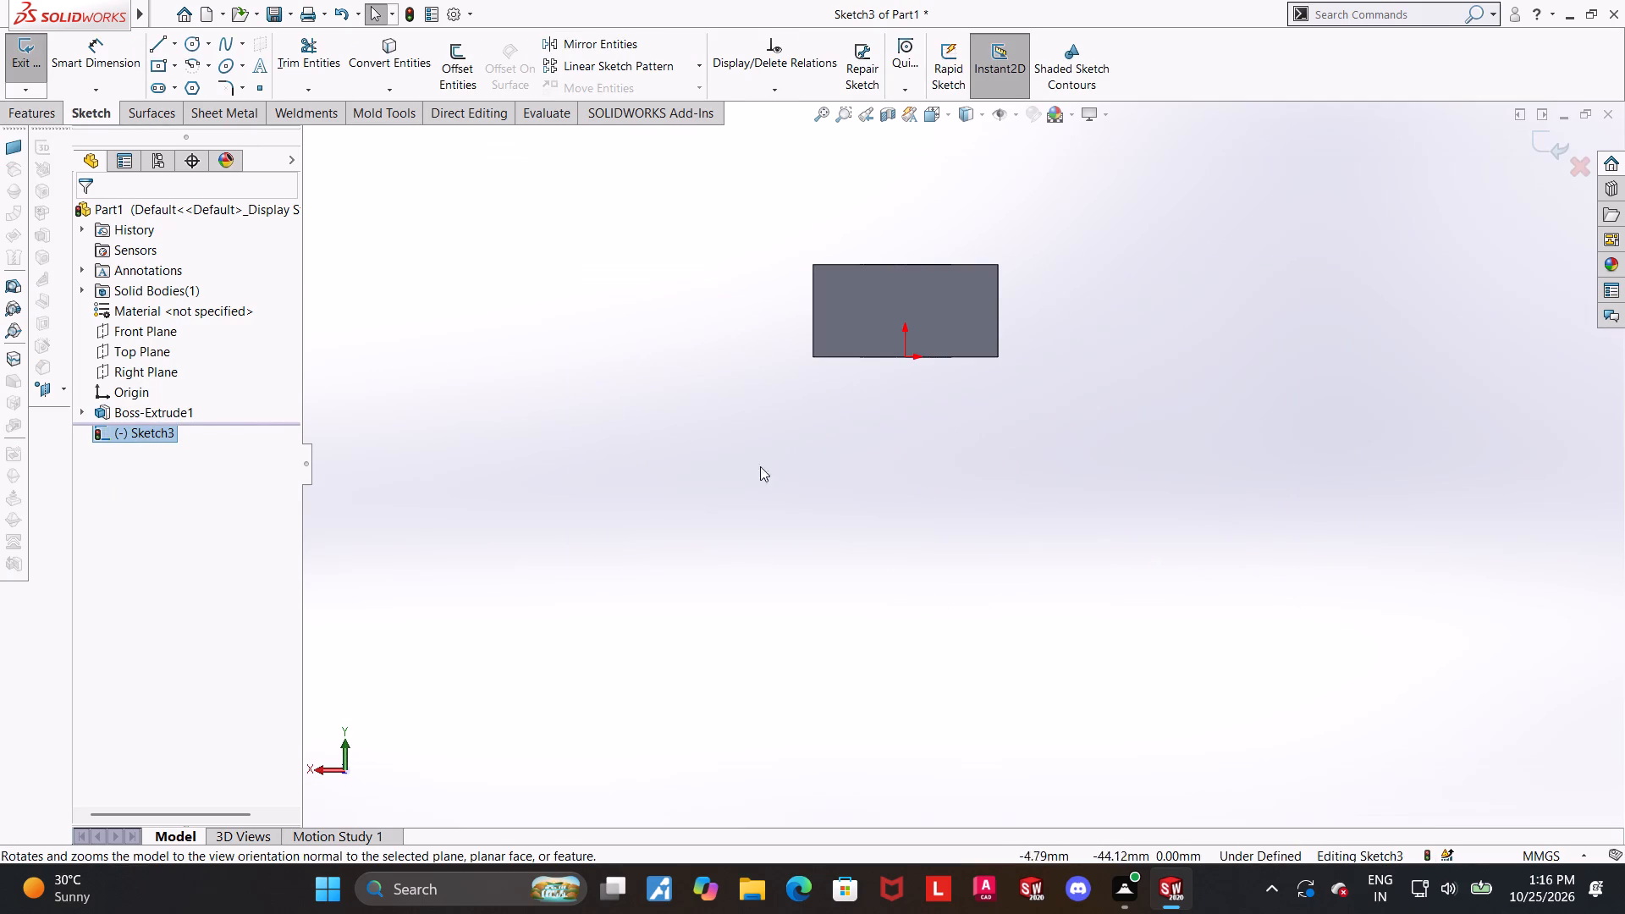
pyautogui.scroll(-1, 984, 561)
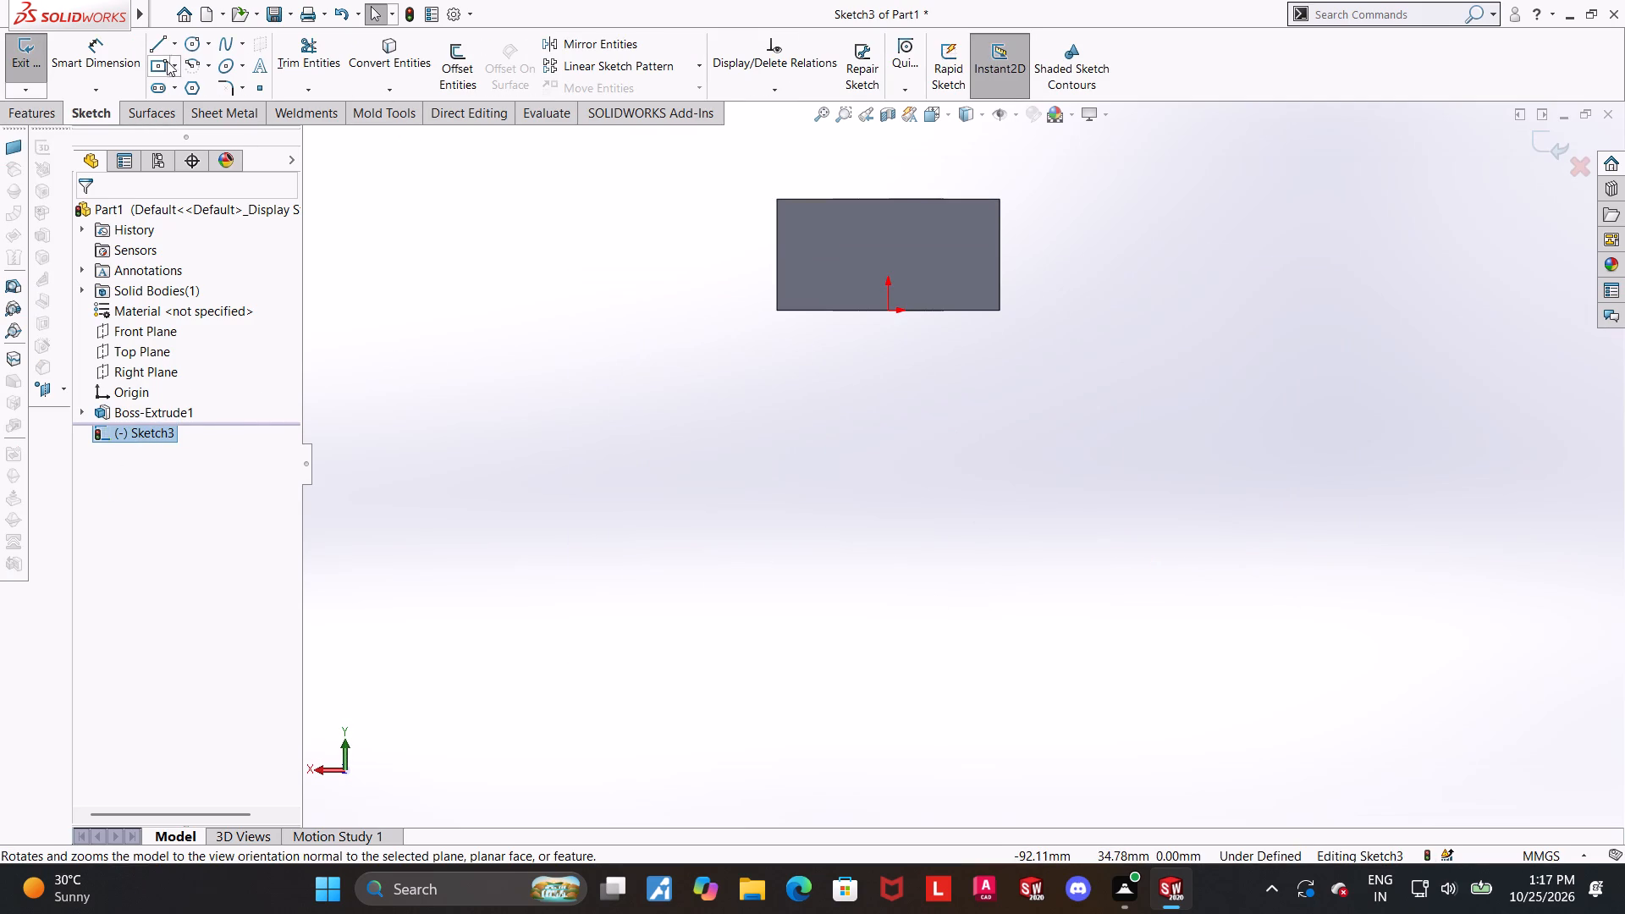
pyautogui.click(162, 47)
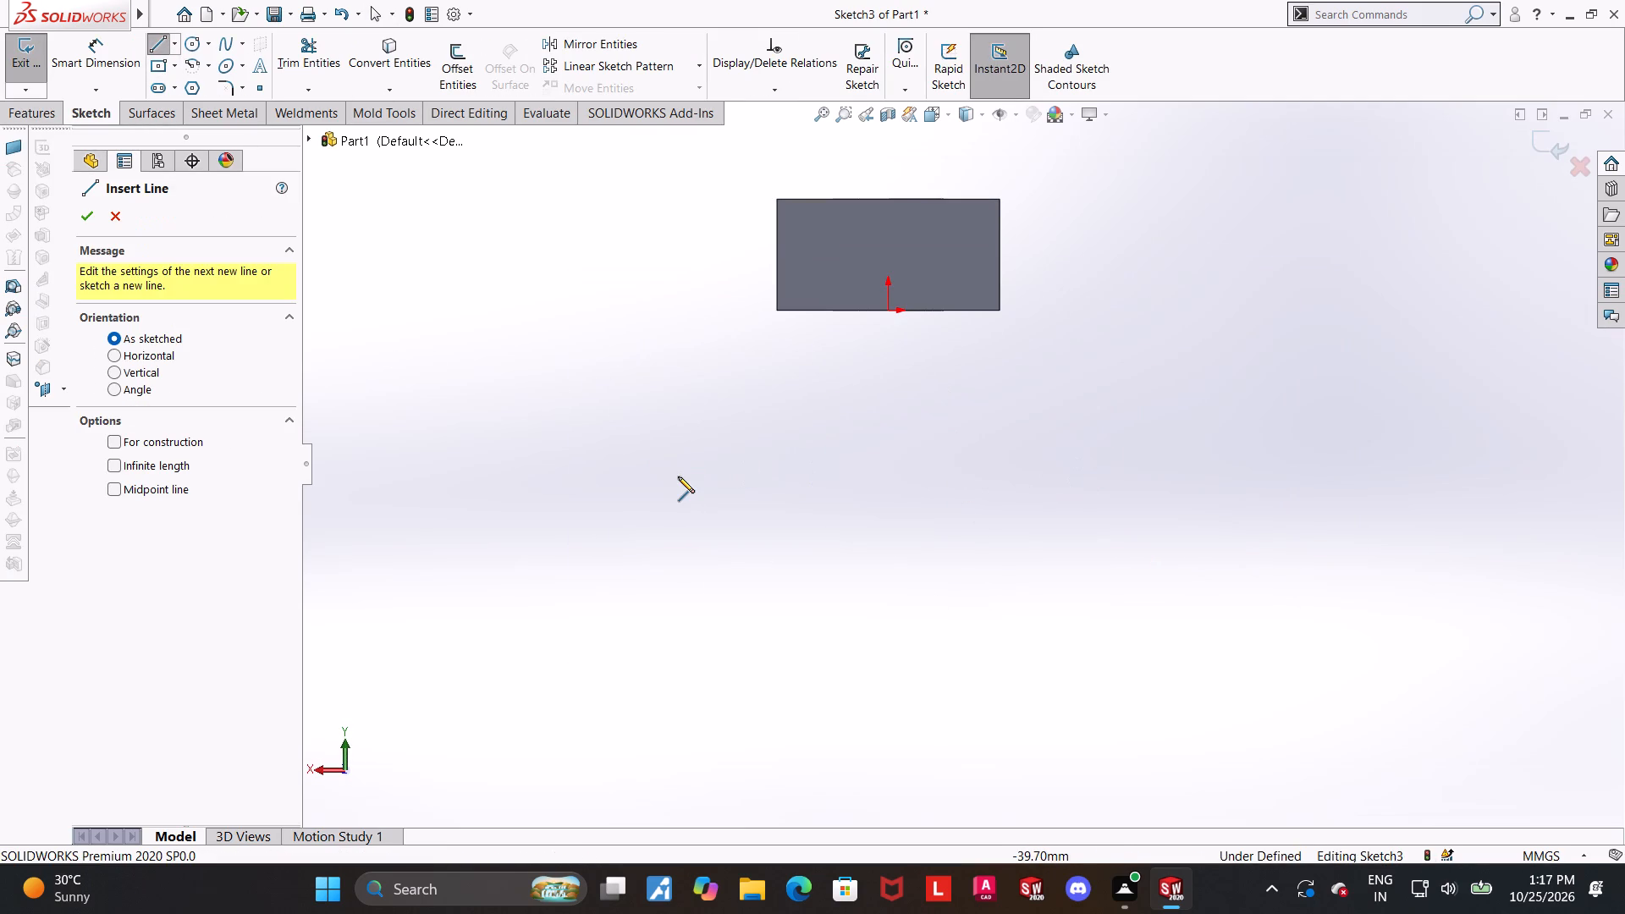
pyautogui.click(649, 471)
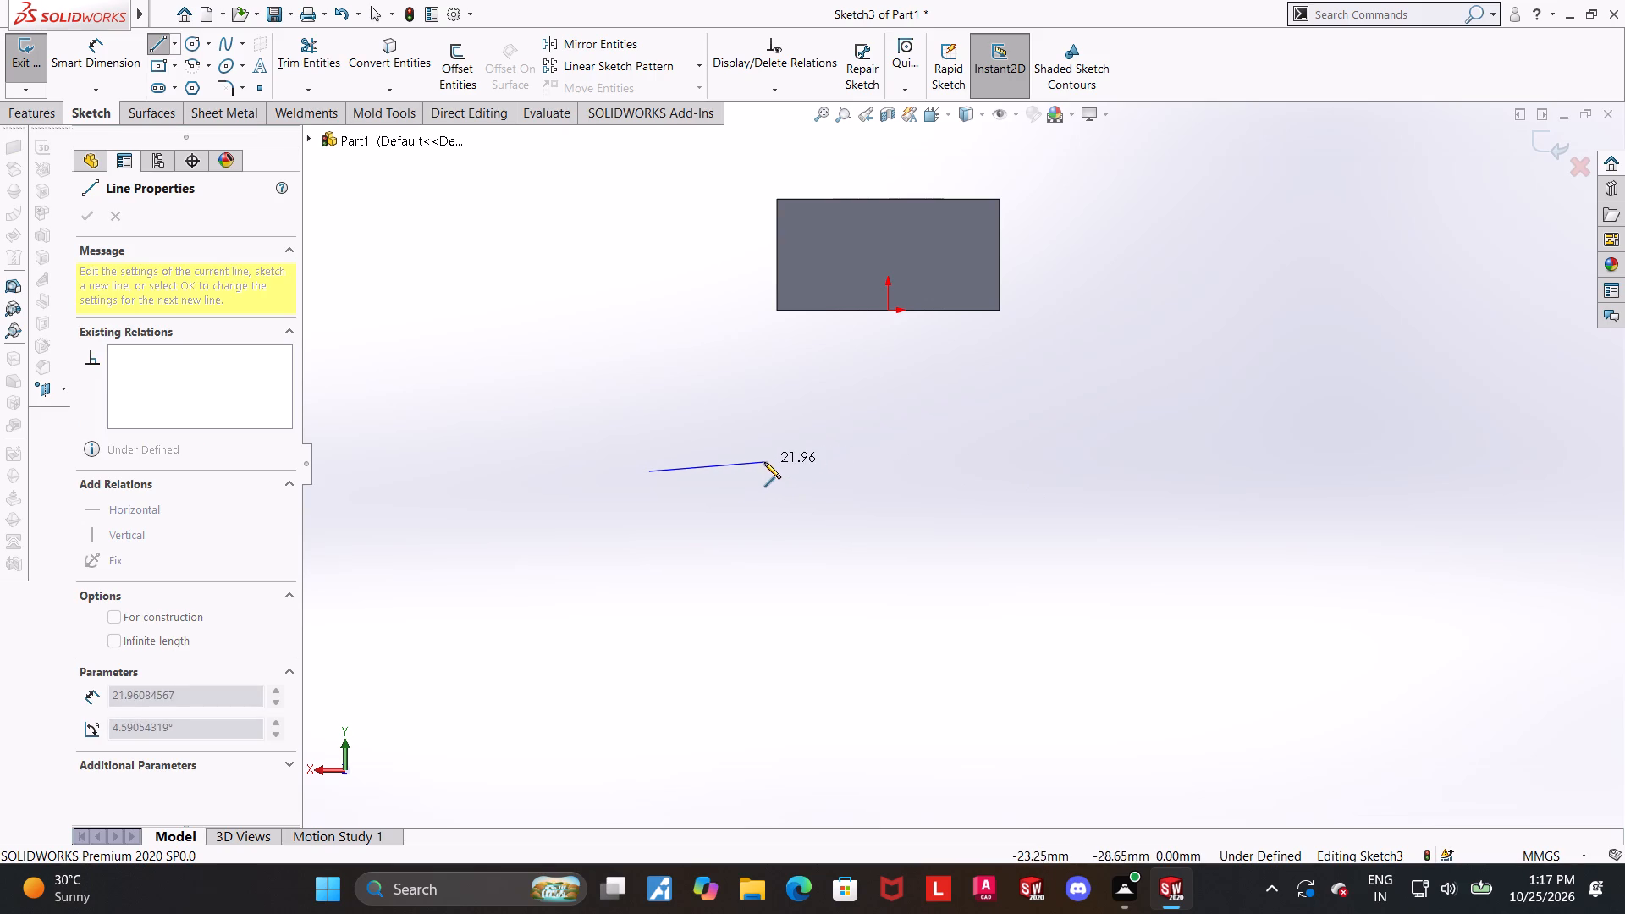
pyautogui.click(1093, 466)
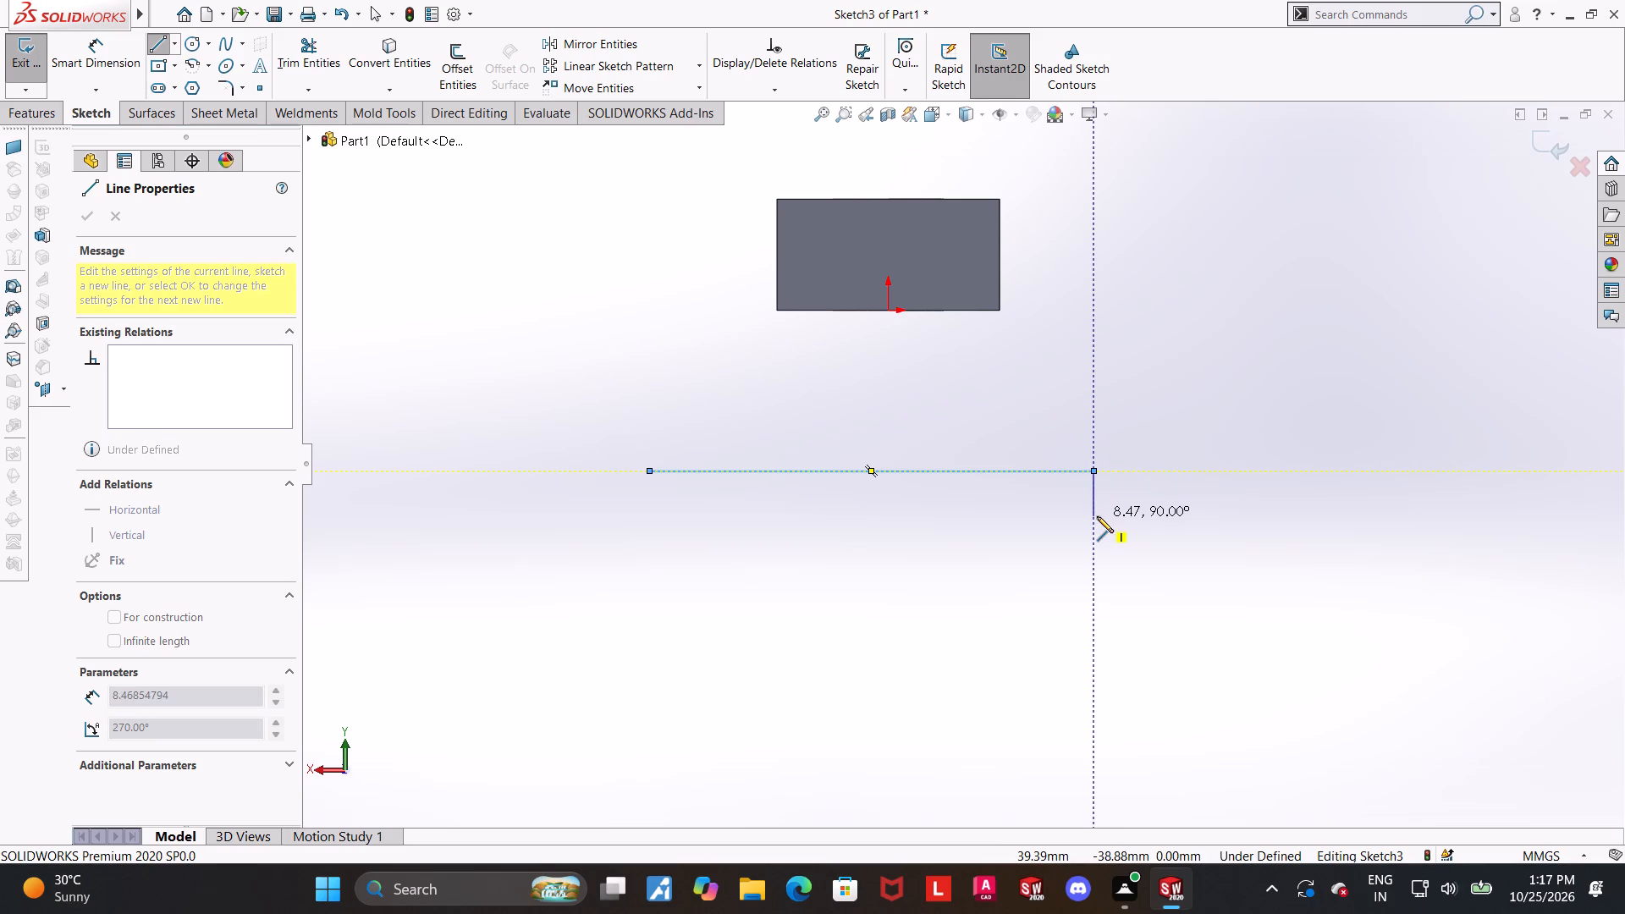
pyautogui.click(1097, 520)
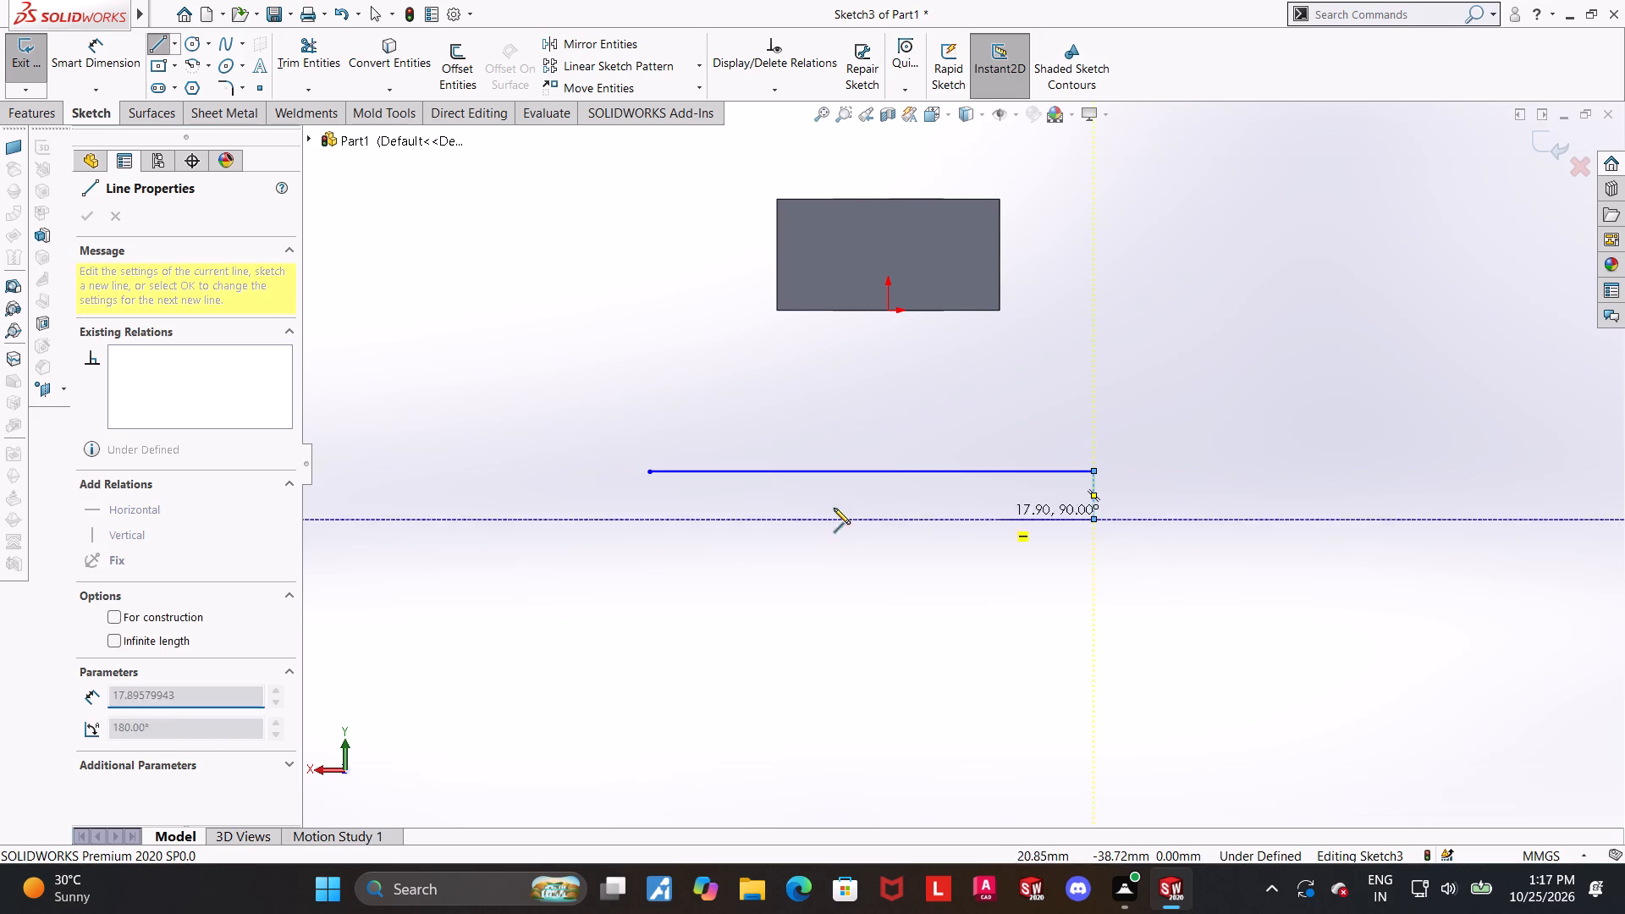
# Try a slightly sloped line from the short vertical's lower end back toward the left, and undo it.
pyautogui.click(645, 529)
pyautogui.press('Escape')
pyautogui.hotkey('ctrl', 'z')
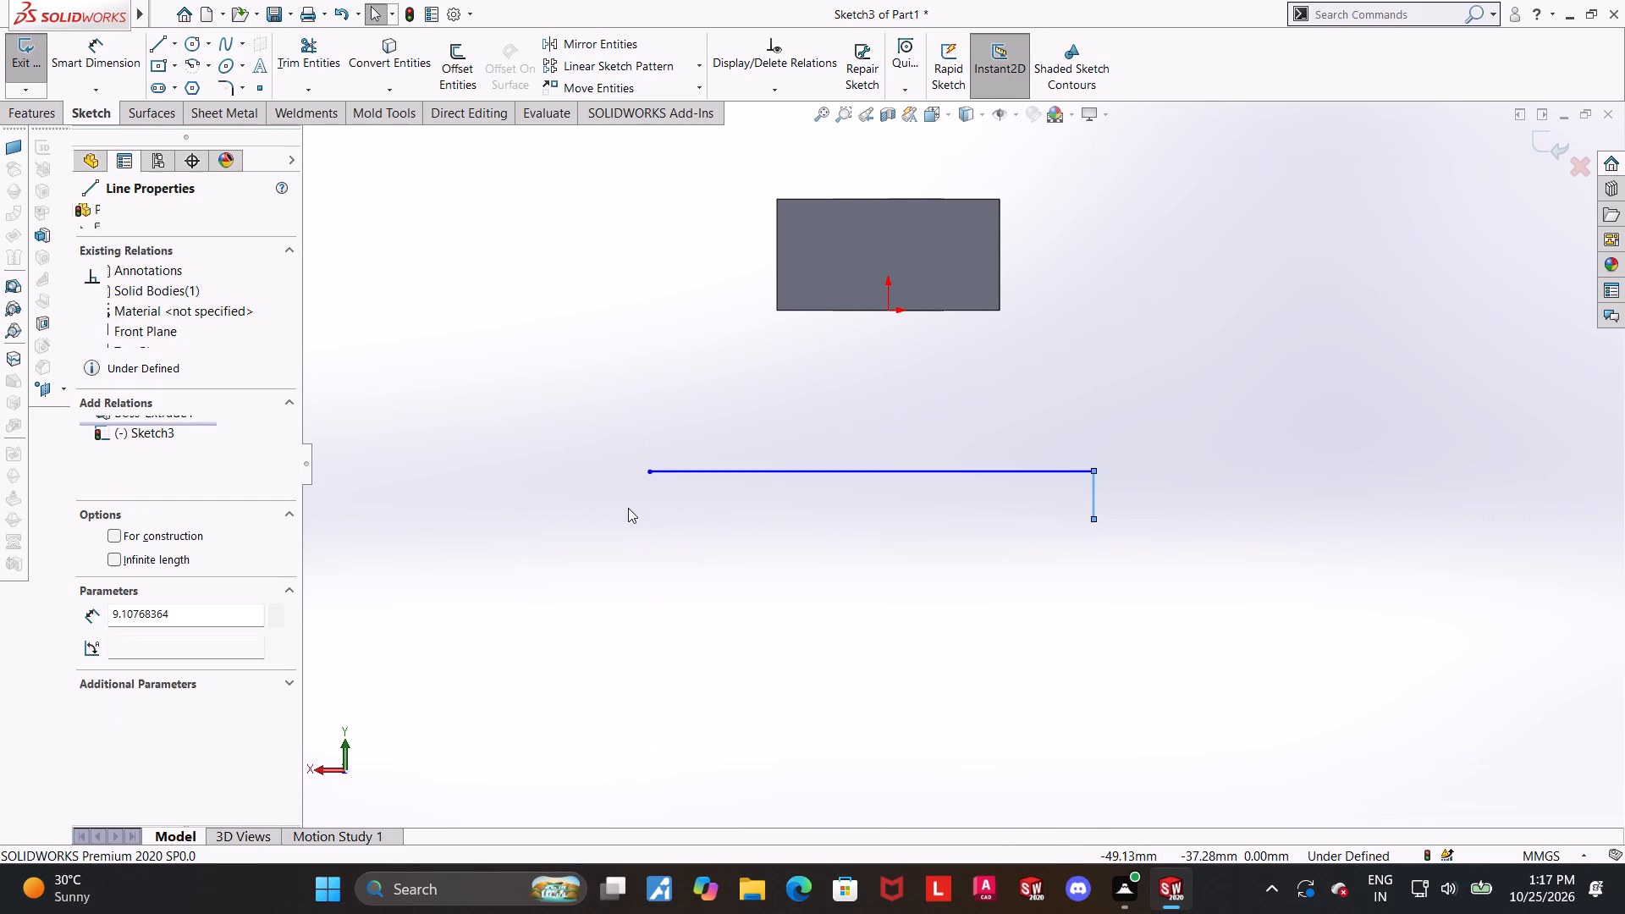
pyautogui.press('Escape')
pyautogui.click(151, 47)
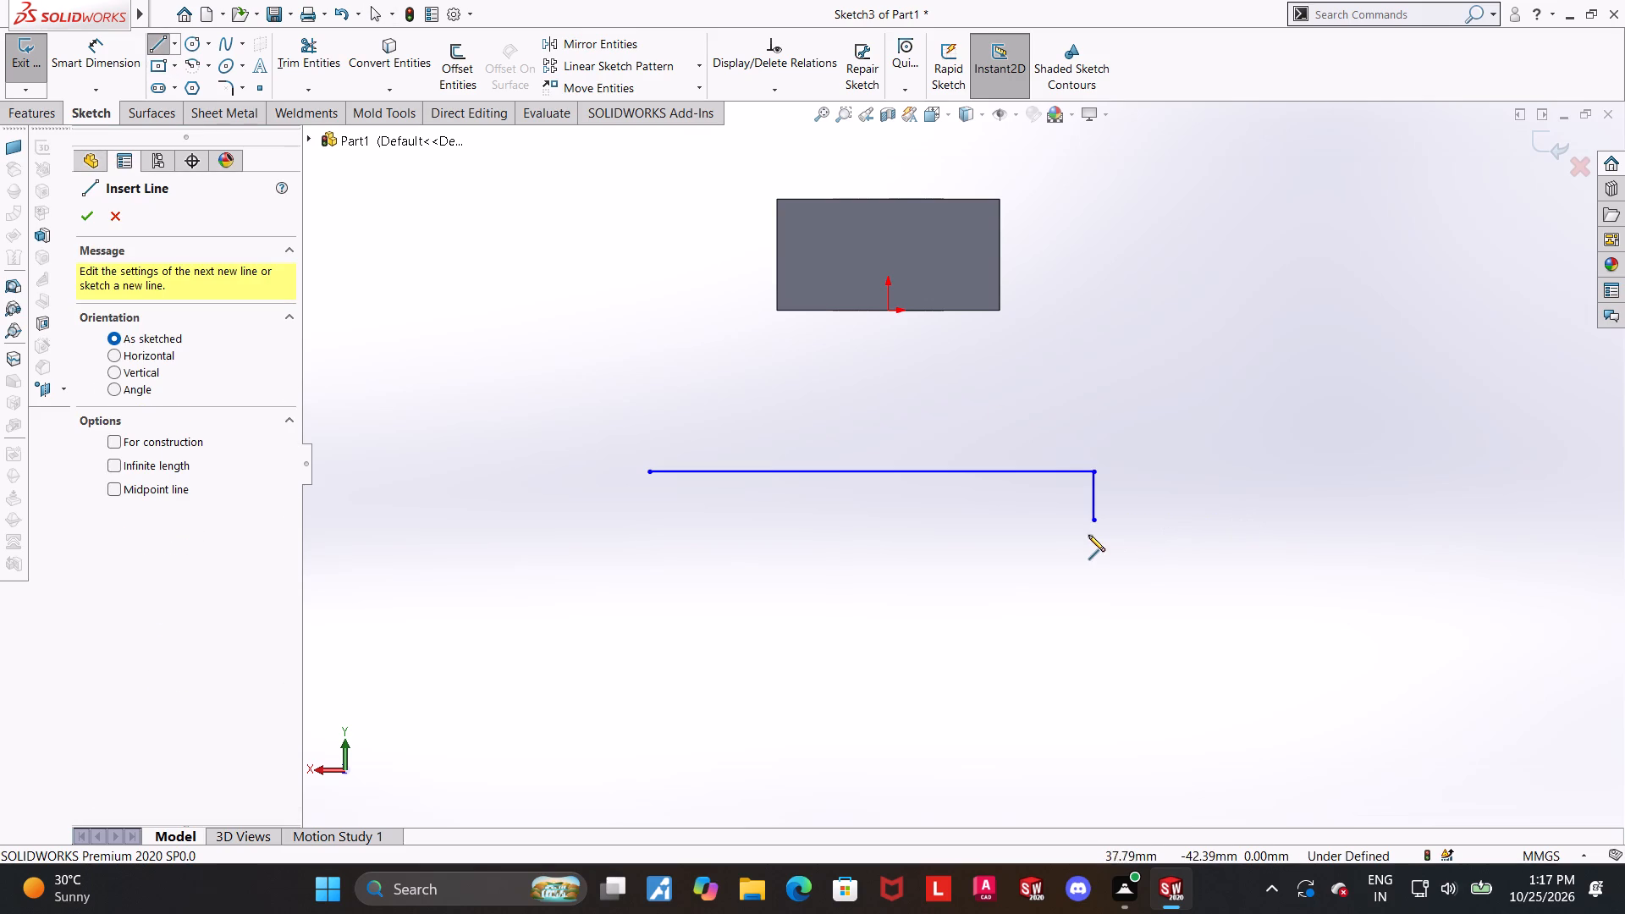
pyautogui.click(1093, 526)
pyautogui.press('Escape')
# Close the profile with a bottom line from the short vertical's lower end and a vertical up to the long horizontal's free end.
pyautogui.click(151, 45)
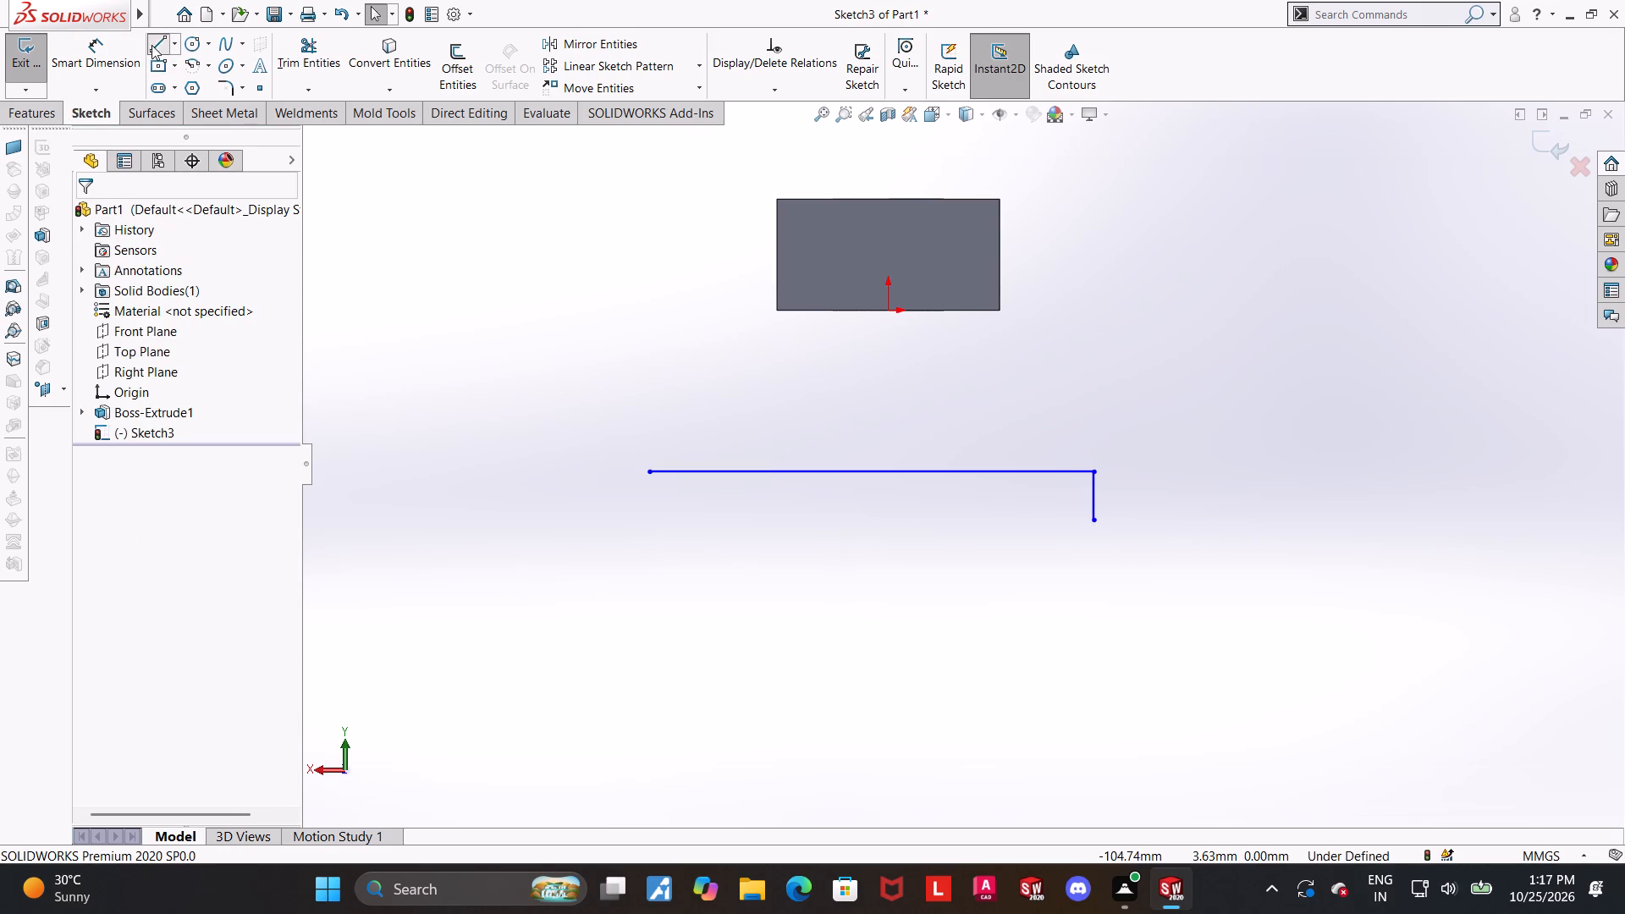
pyautogui.click(1094, 520)
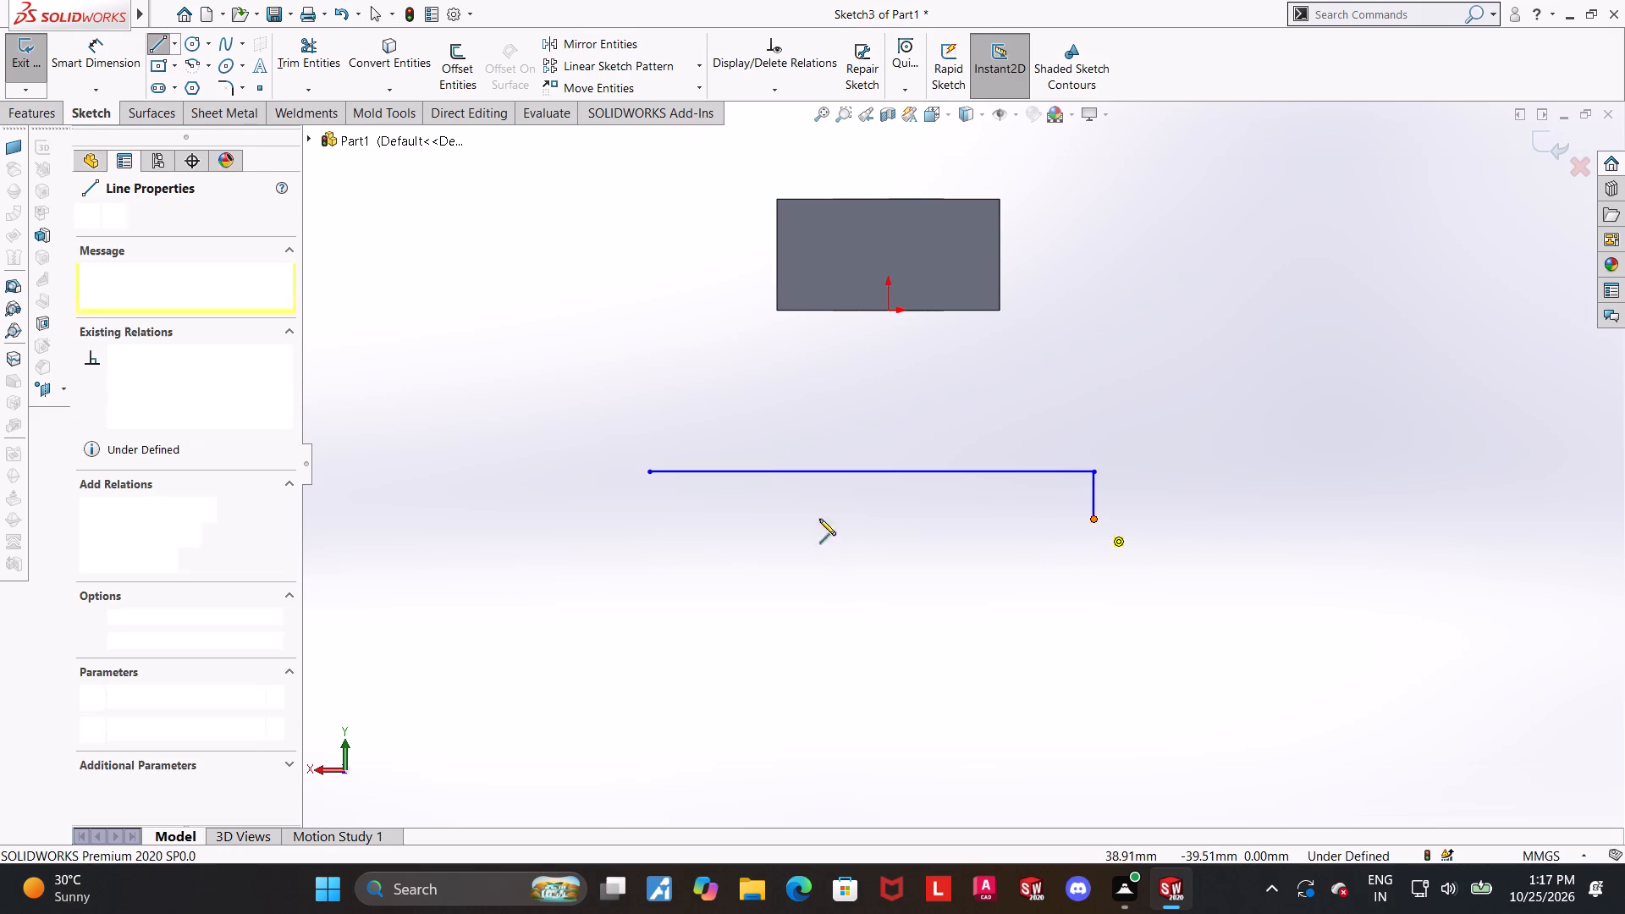
pyautogui.click(651, 512)
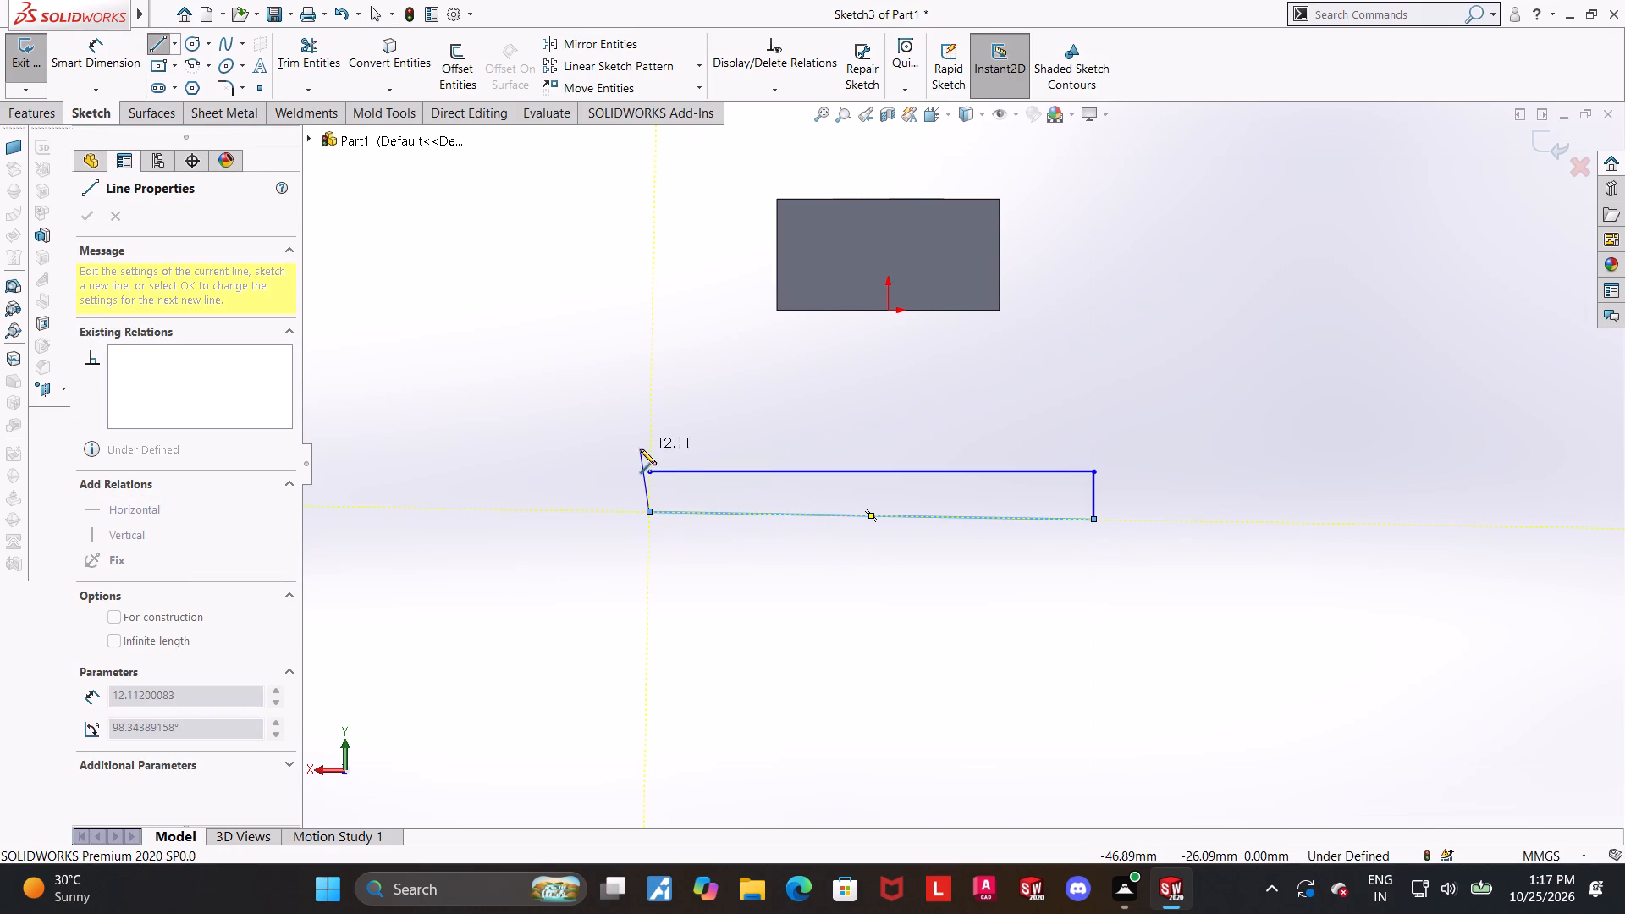
pyautogui.click(649, 471)
pyautogui.press('Escape')
pyautogui.press('Escape')
pyautogui.press('Escape')
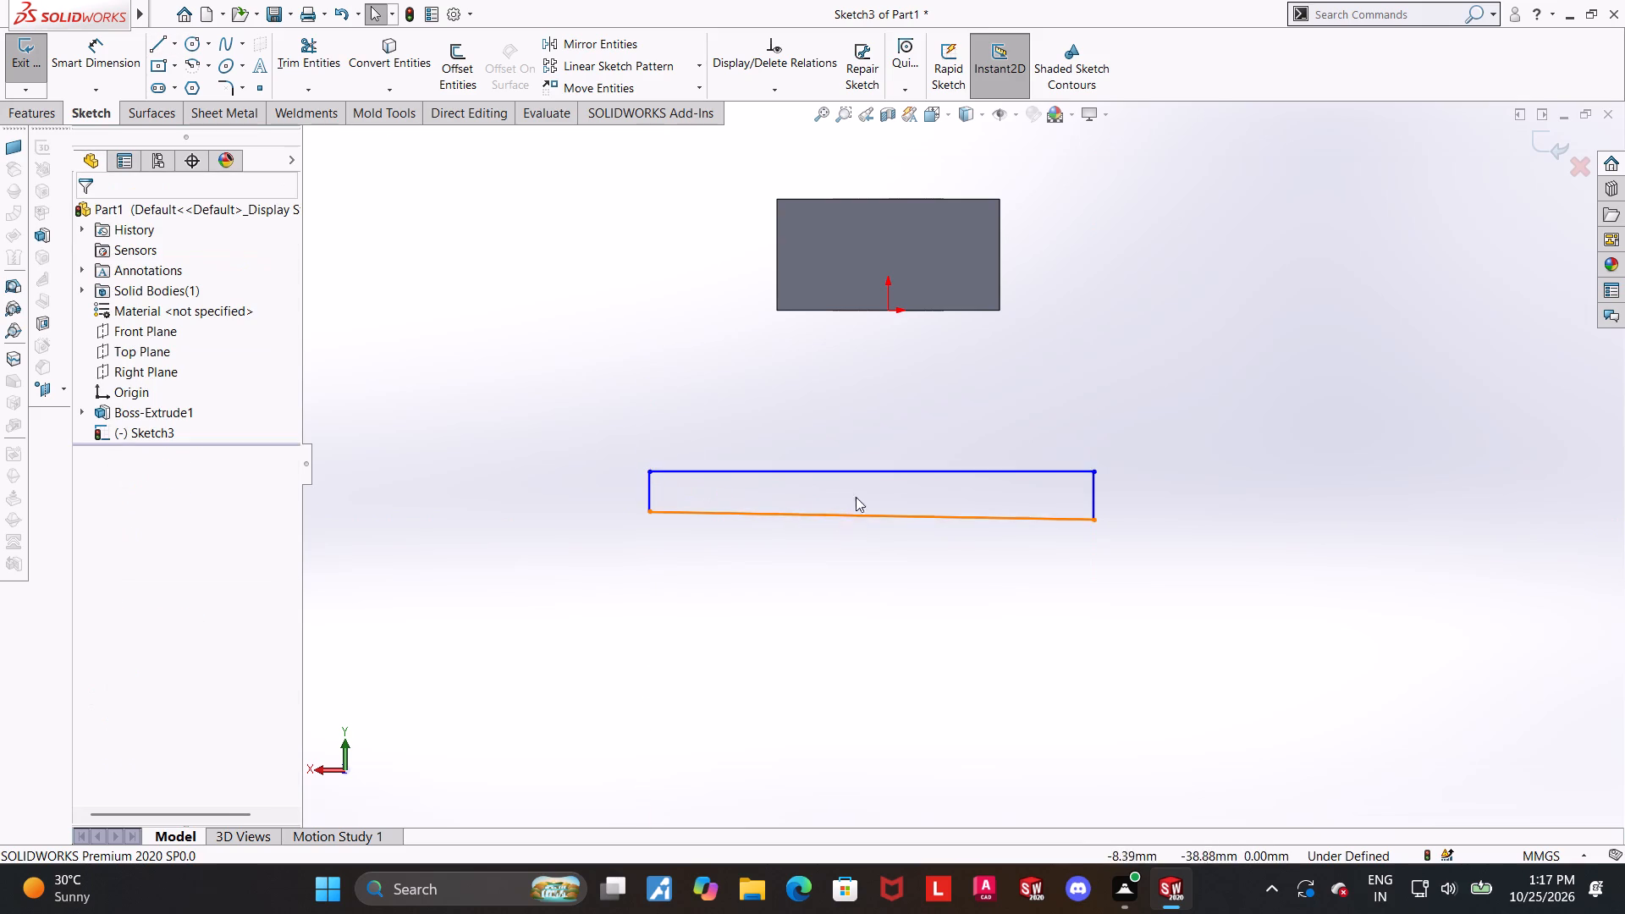
# Dimension the right short vertical line of the profile to 10 mm.
pyautogui.scroll(-2, 873, 461)
pyautogui.click(908, 637)
pyautogui.click(122, 68)
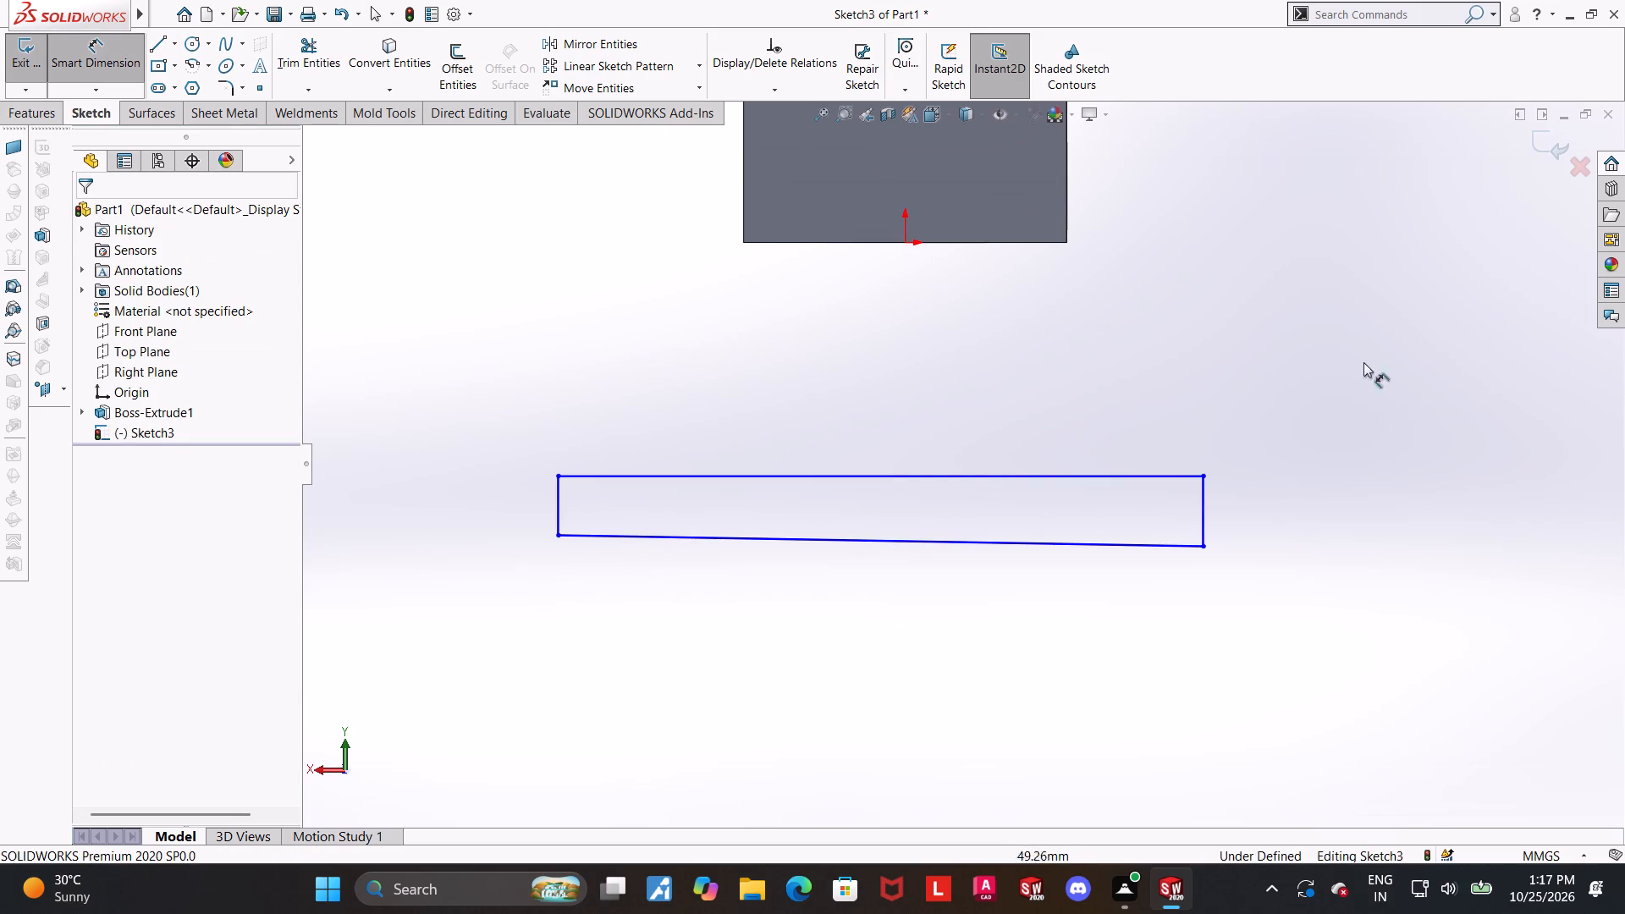
pyautogui.click(1201, 509)
pyautogui.click(1286, 513)
pyautogui.write('10')
pyautogui.press('Return')
pyautogui.press('Escape')
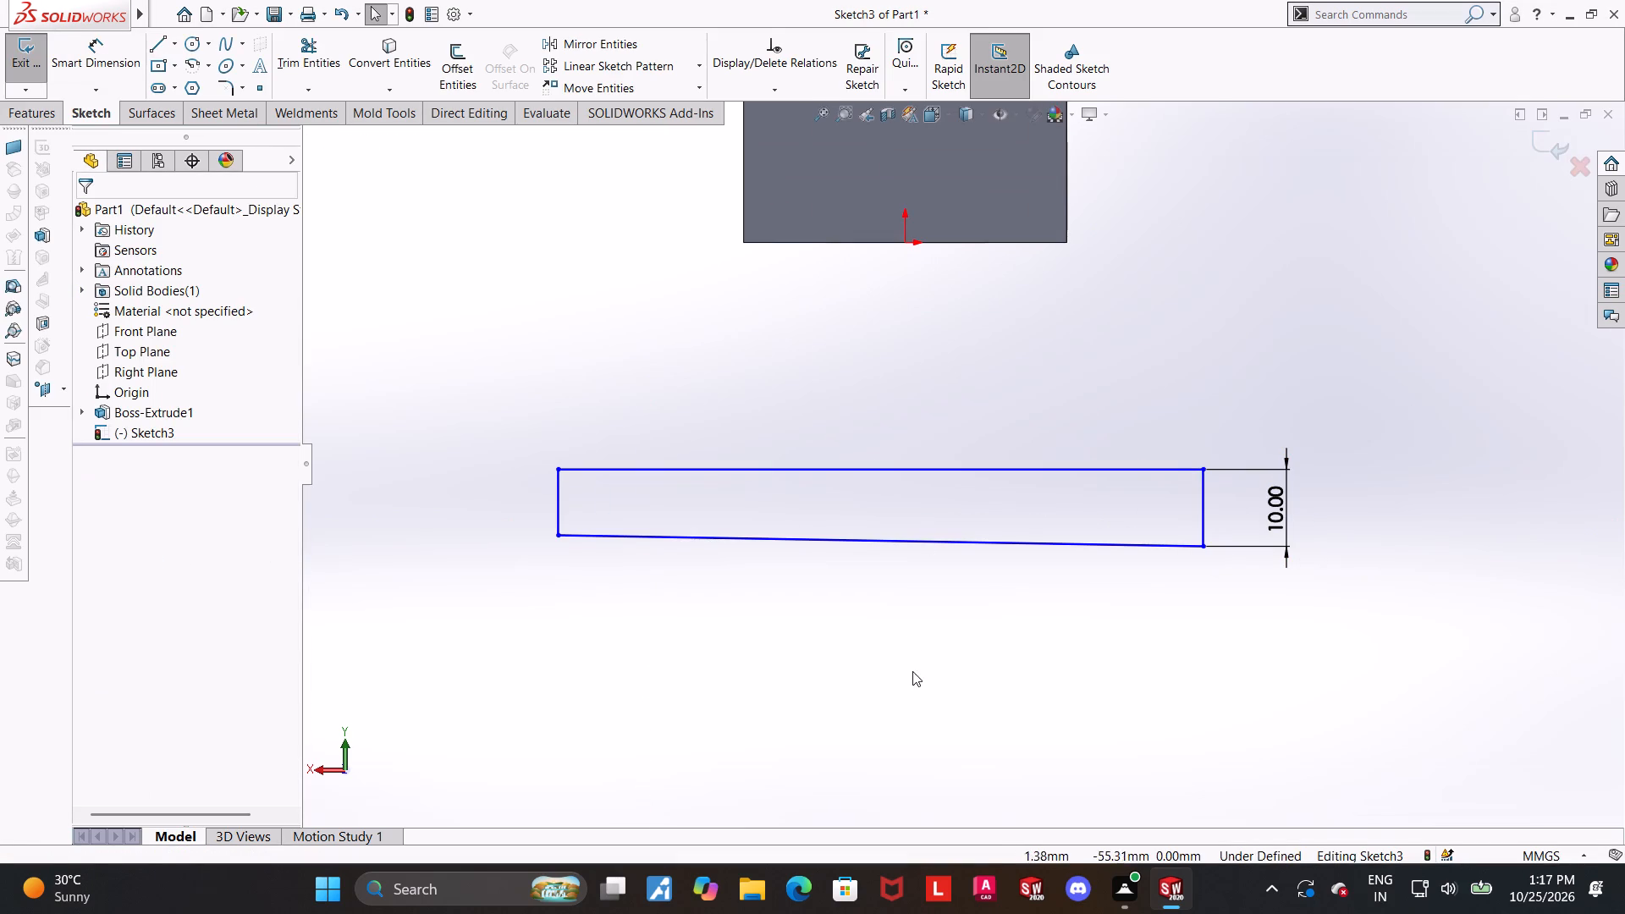
# Make the sloped bottom line of the profile horizontal.
pyautogui.moveTo(910, 674); pyautogui.dragTo(908, 649)
pyautogui.click(910, 543)
pyautogui.click(961, 477)
pyautogui.click(952, 564)
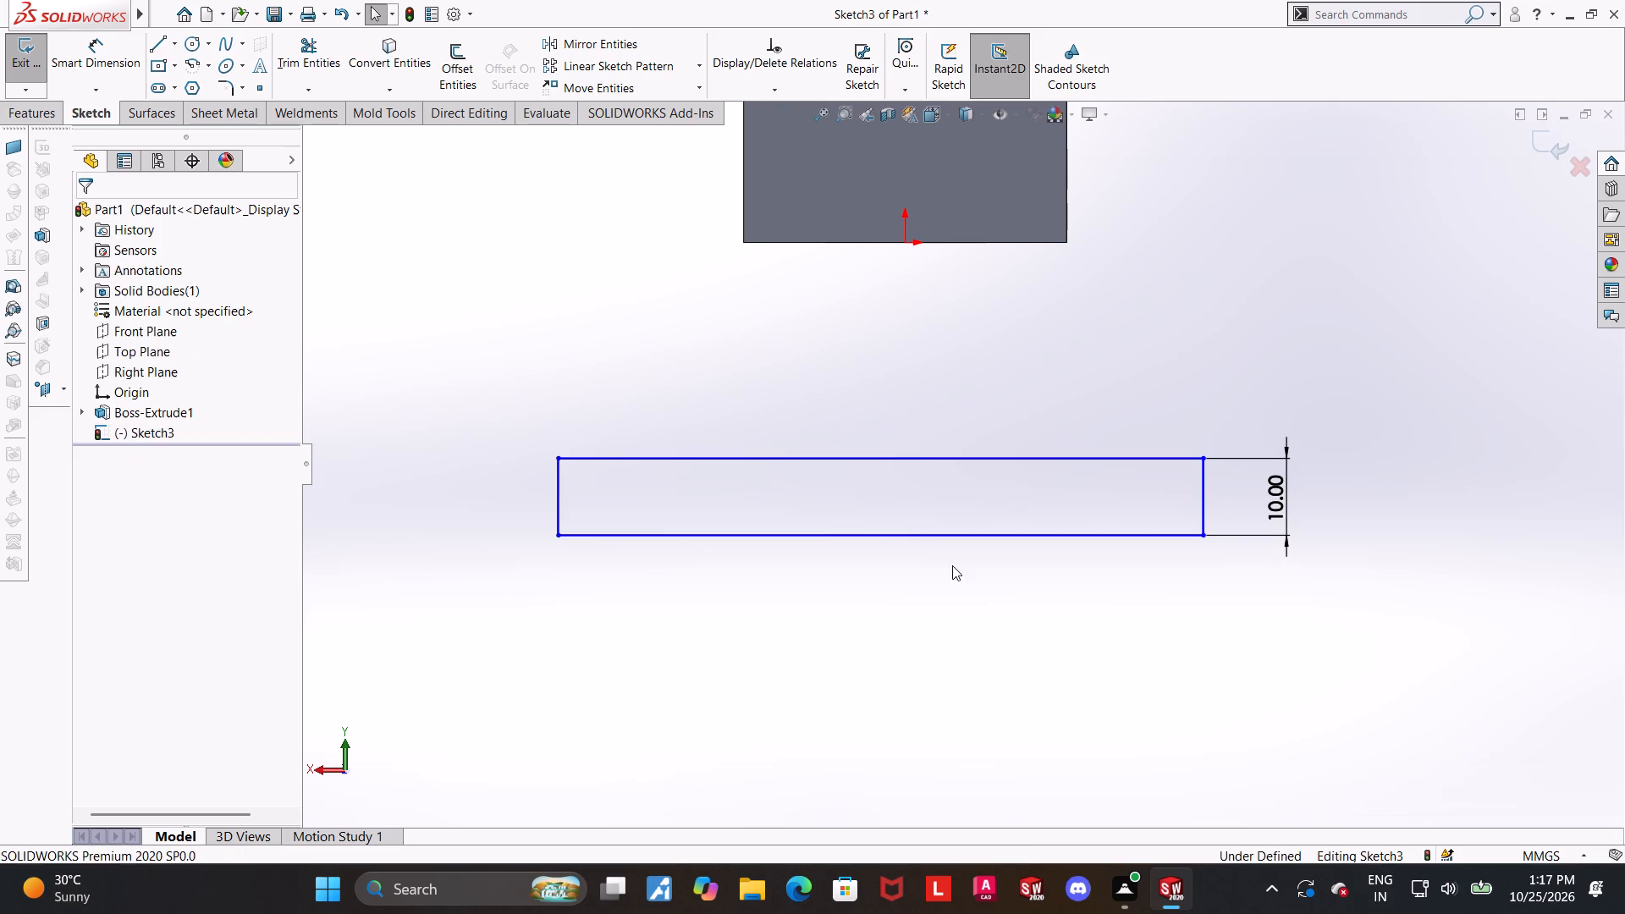
# Align the midpoint of the profile's bottom line vertically with the origin.
pyautogui.scroll(2, 1033, 405)
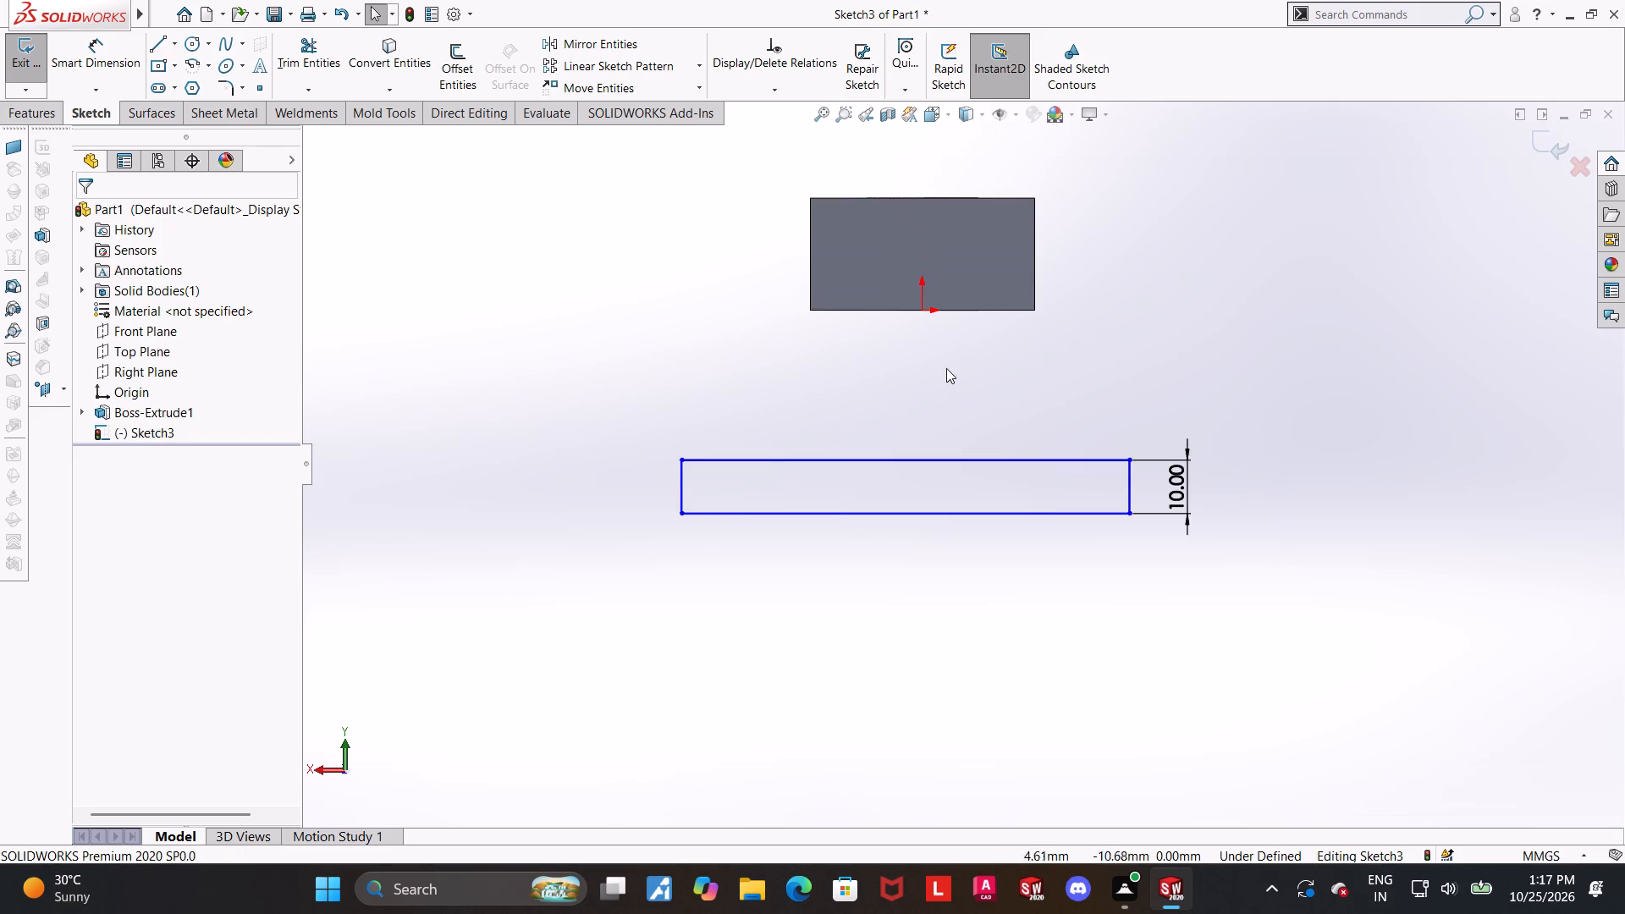
pyautogui.click(908, 518)
pyautogui.click(964, 563)
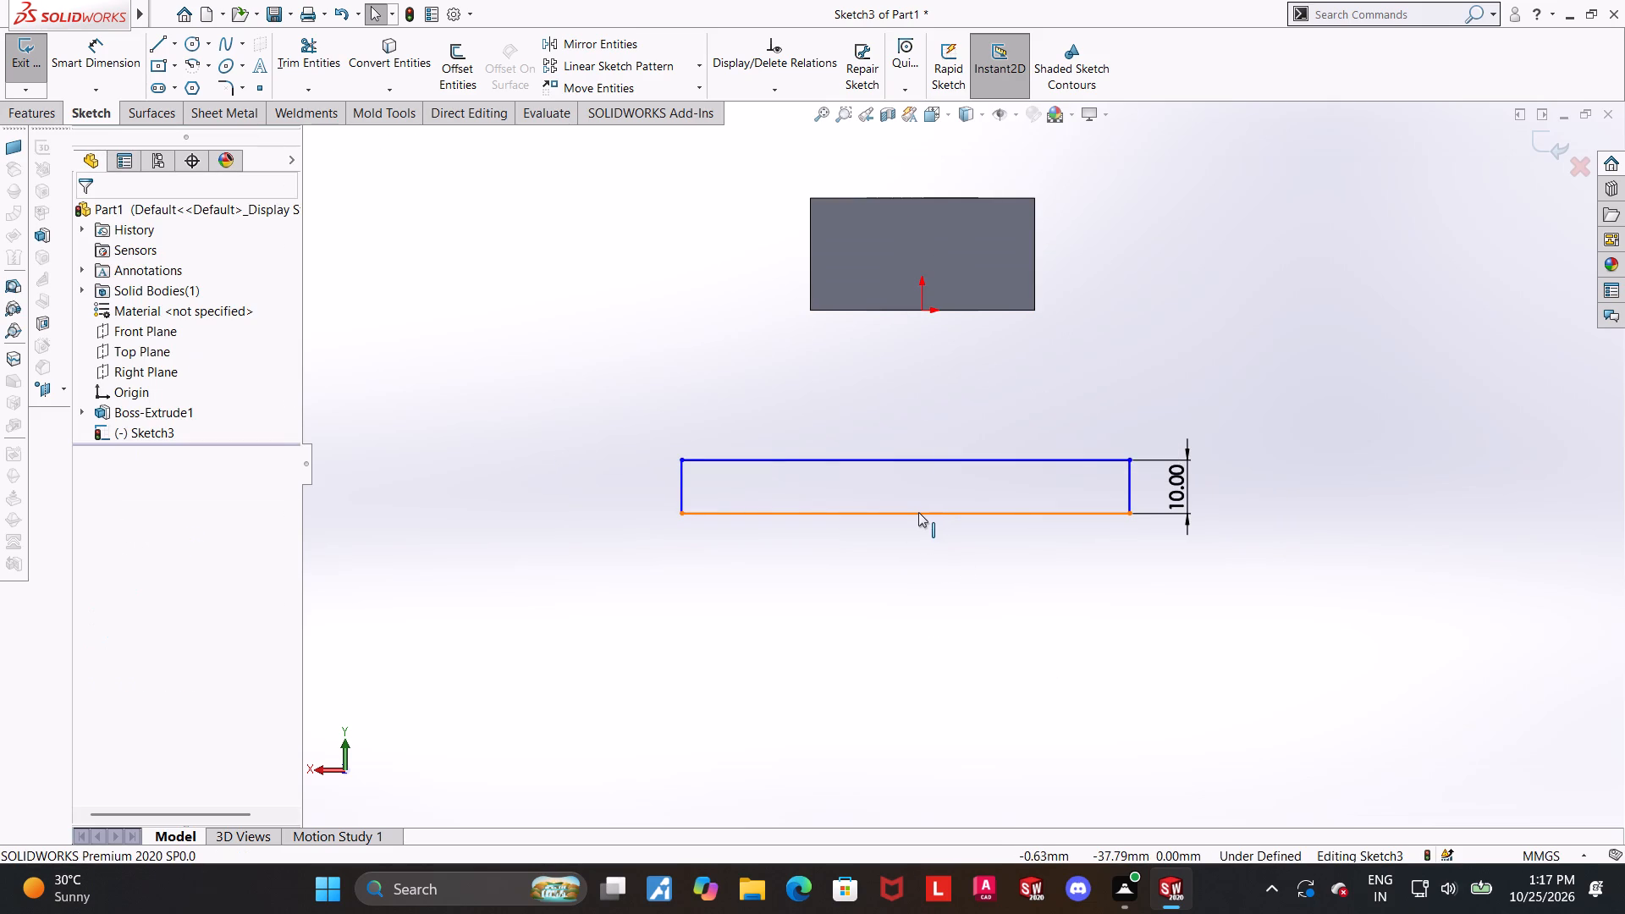
pyautogui.click(906, 512)
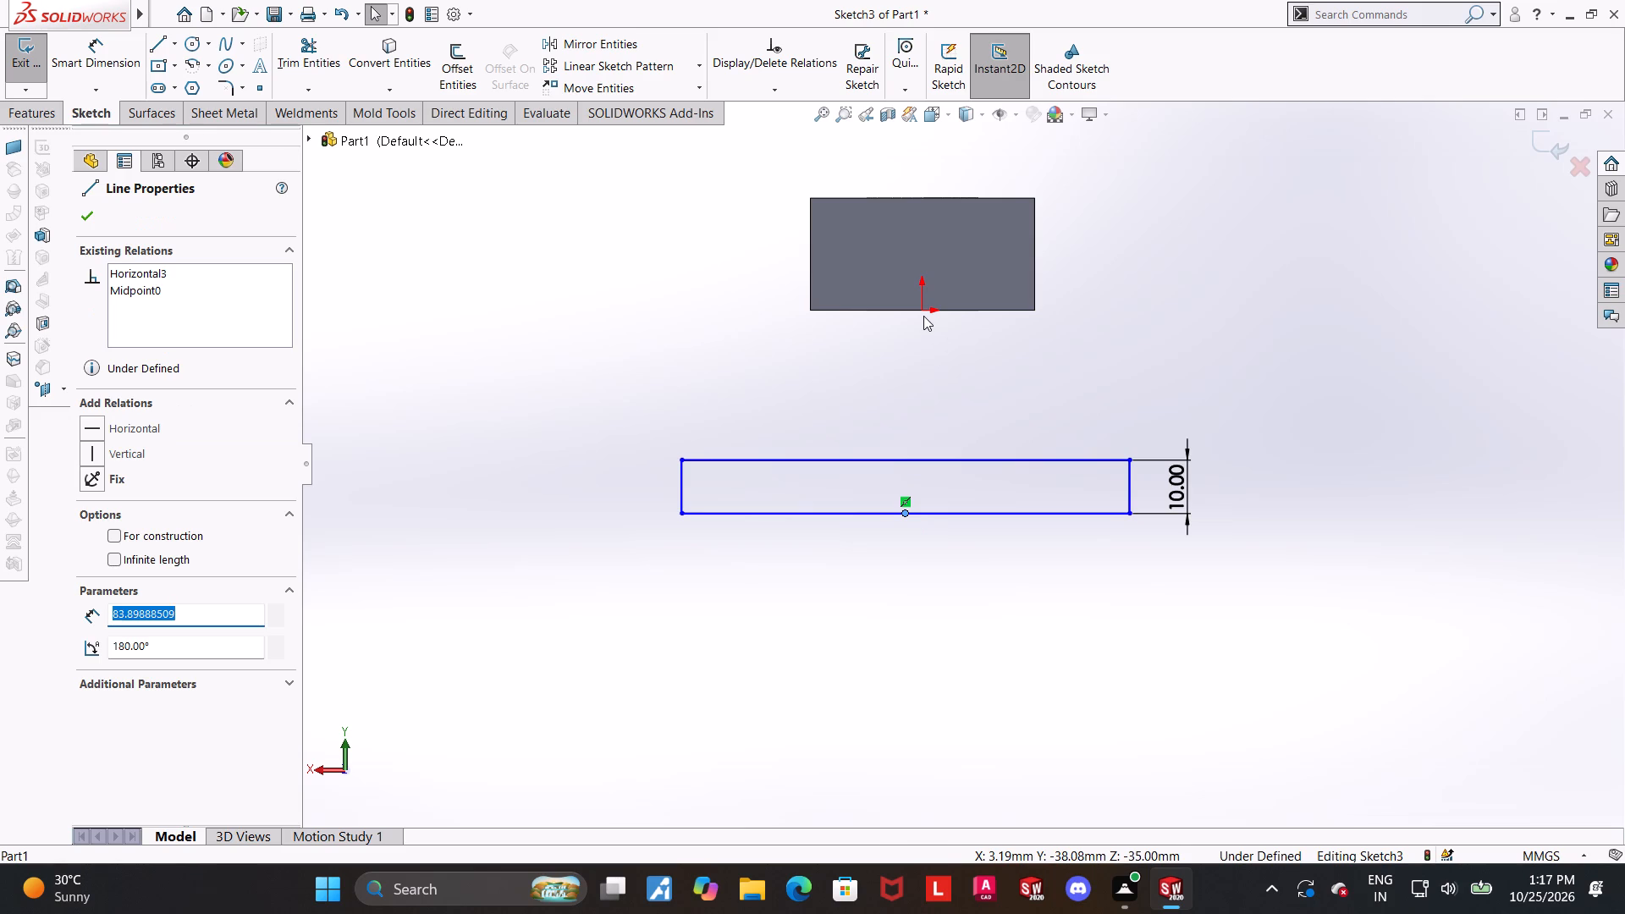
pyautogui.keyDown('ctrl'); pyautogui.click(923, 308); pyautogui.keyUp('ctrl')
pyautogui.click(99, 533)
pyautogui.click(1268, 670)
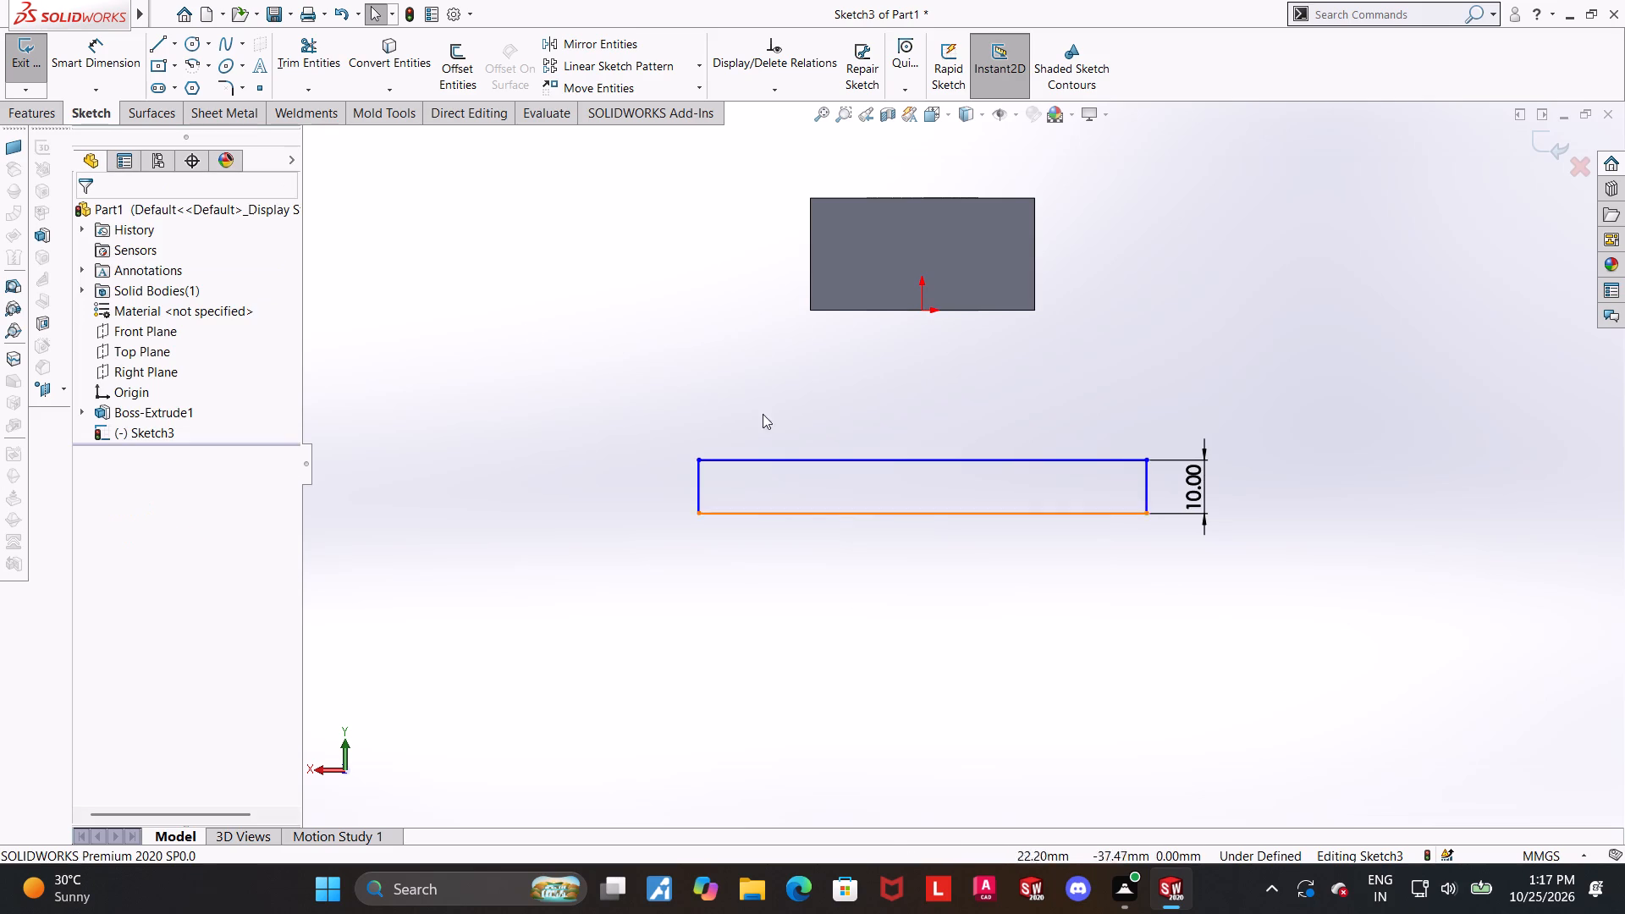
# Dimension the distance from the block's top edge to the profile's bottom line as 78 mm.
pyautogui.click(129, 70)
pyautogui.scroll(1, 1250, 526)
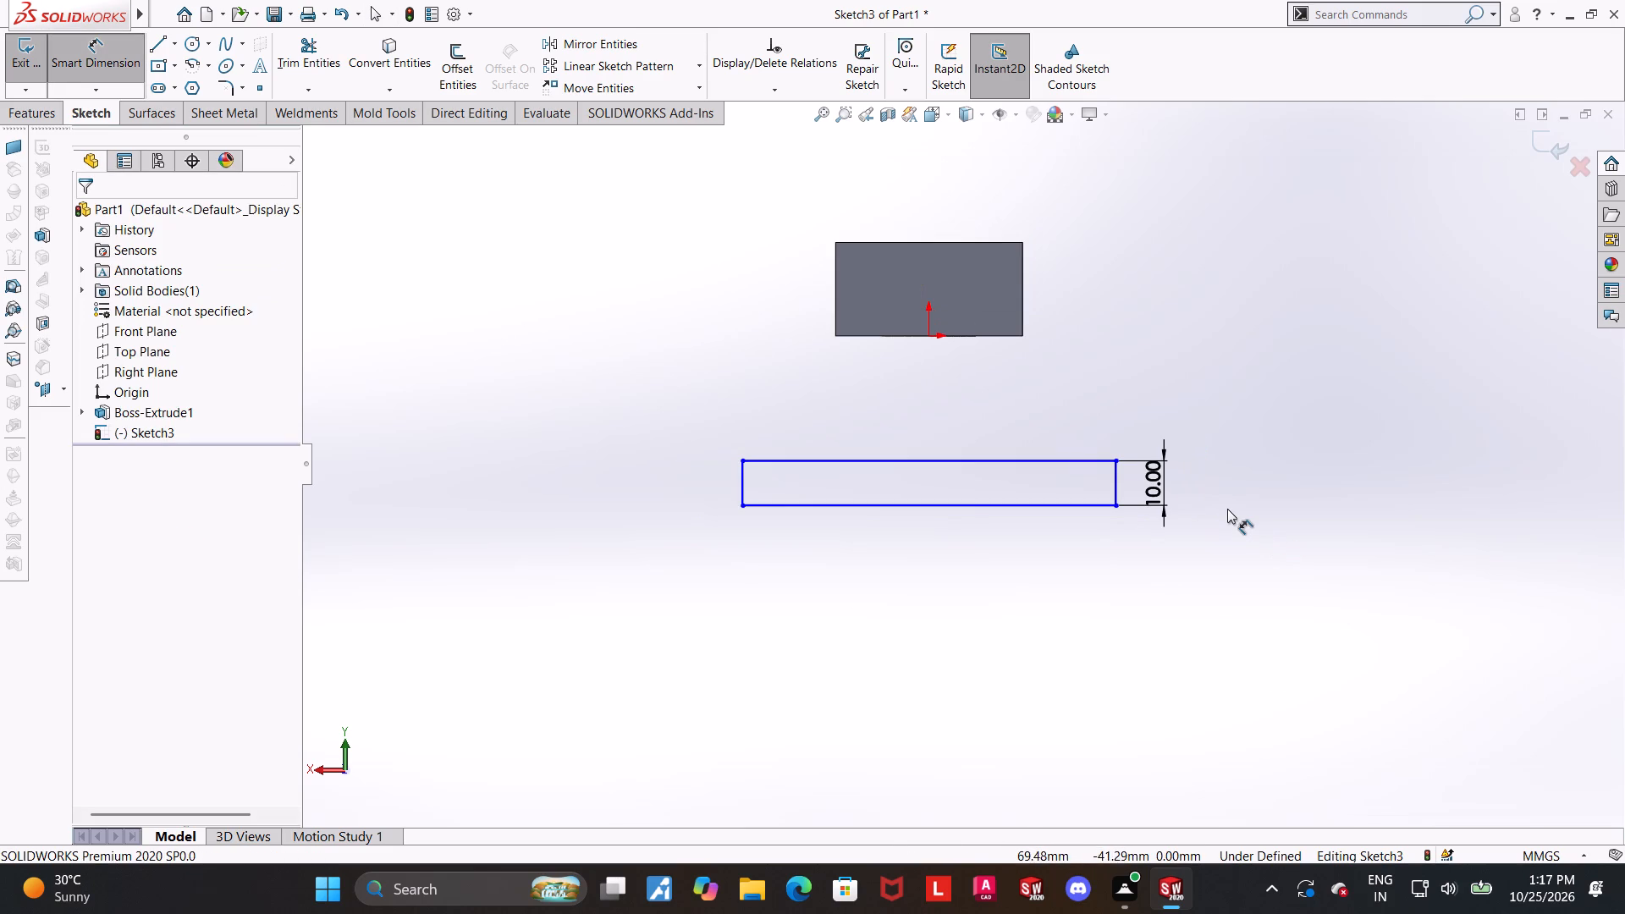
pyautogui.scroll(-1, 1226, 508)
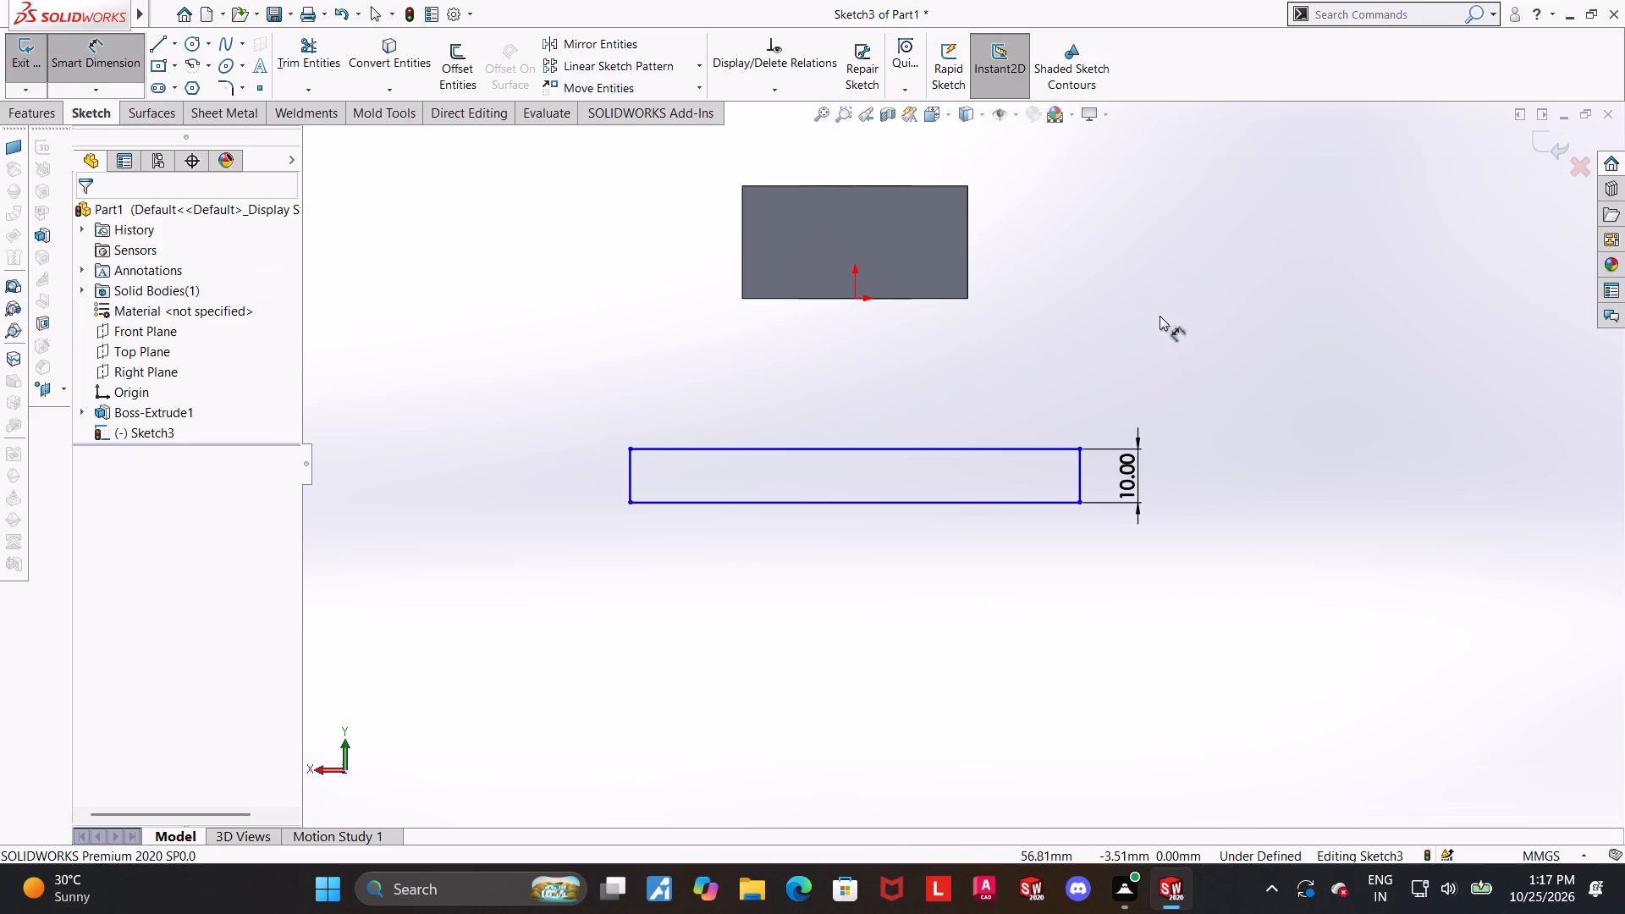
pyautogui.click(831, 185)
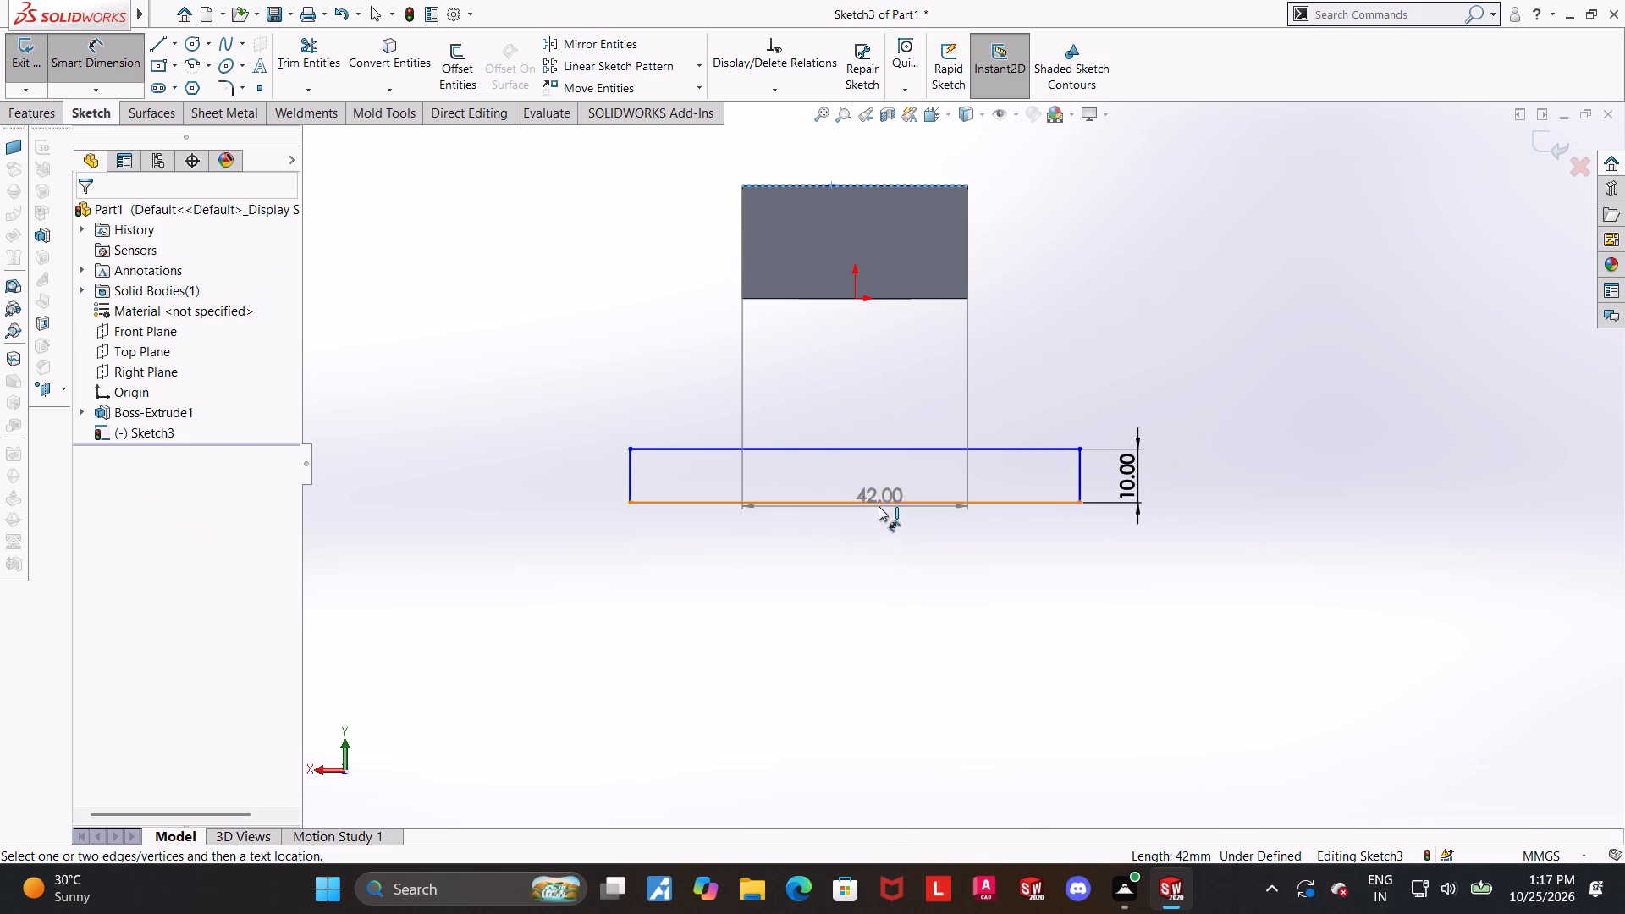
pyautogui.click(879, 506)
pyautogui.click(1265, 399)
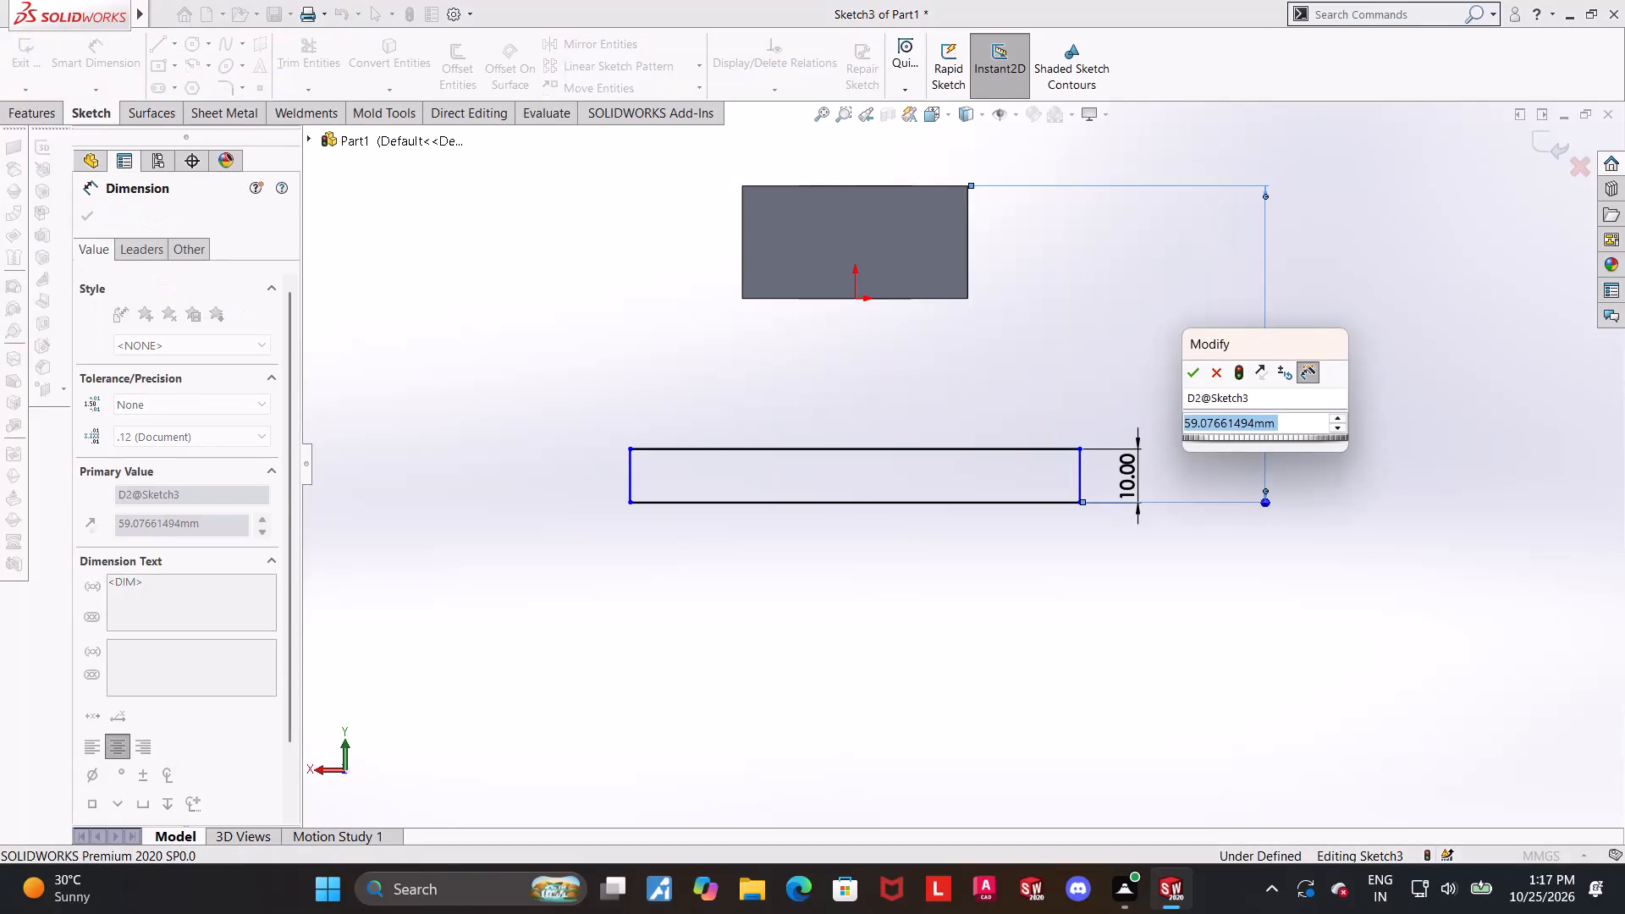
pyautogui.write('78')
pyautogui.press('Return')
pyautogui.press('Escape')
pyautogui.click(1458, 522)
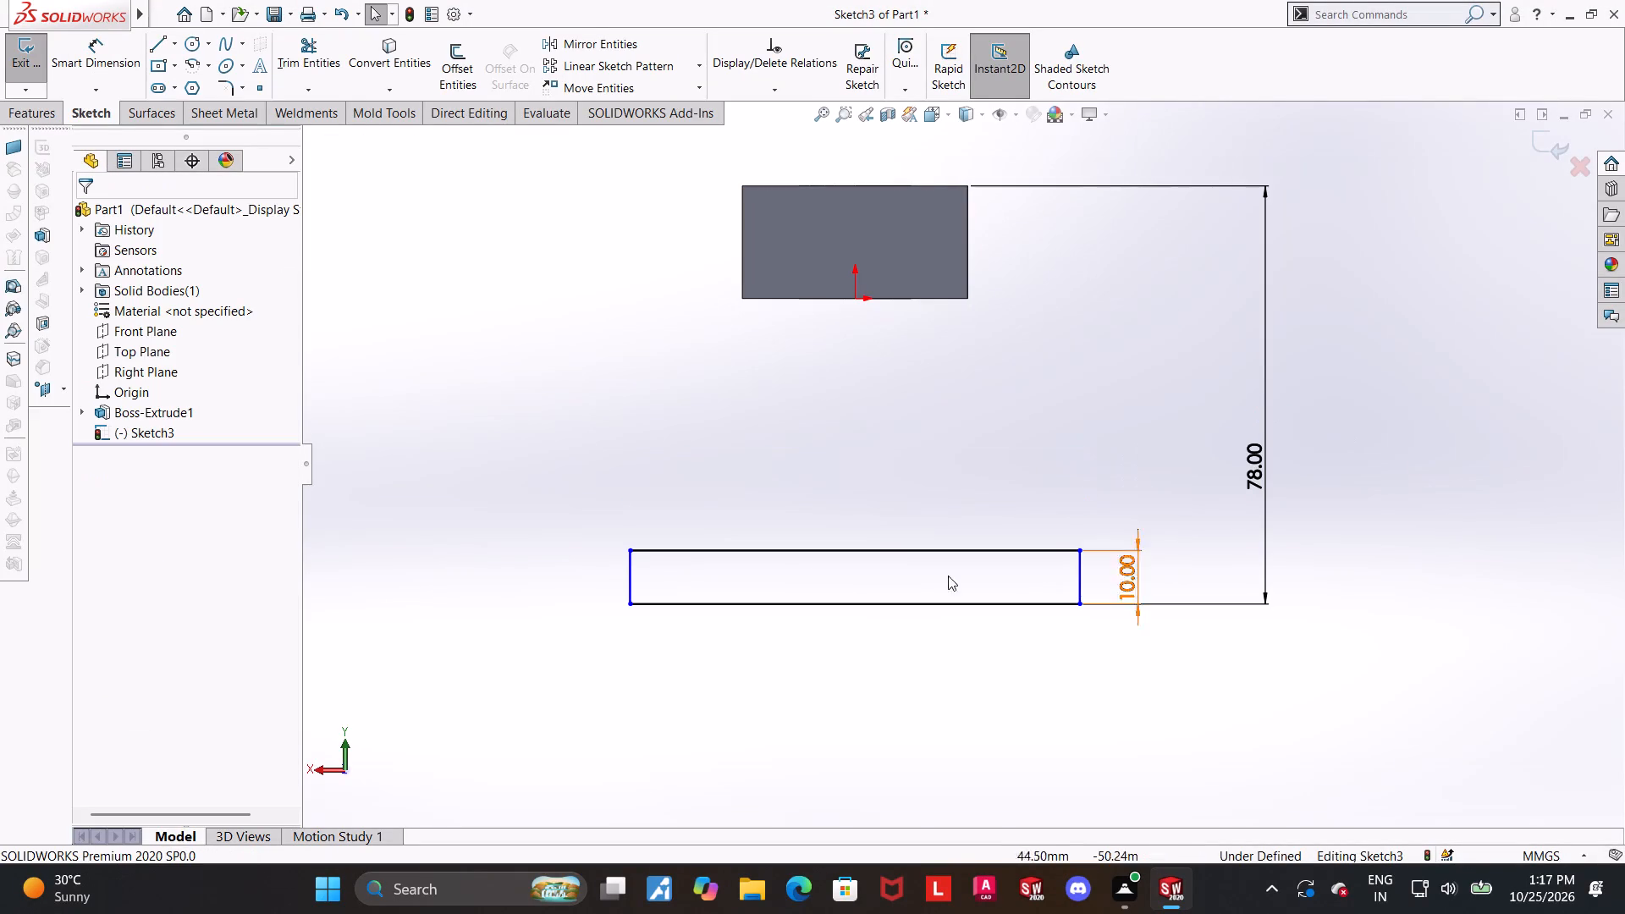
pyautogui.click(839, 627)
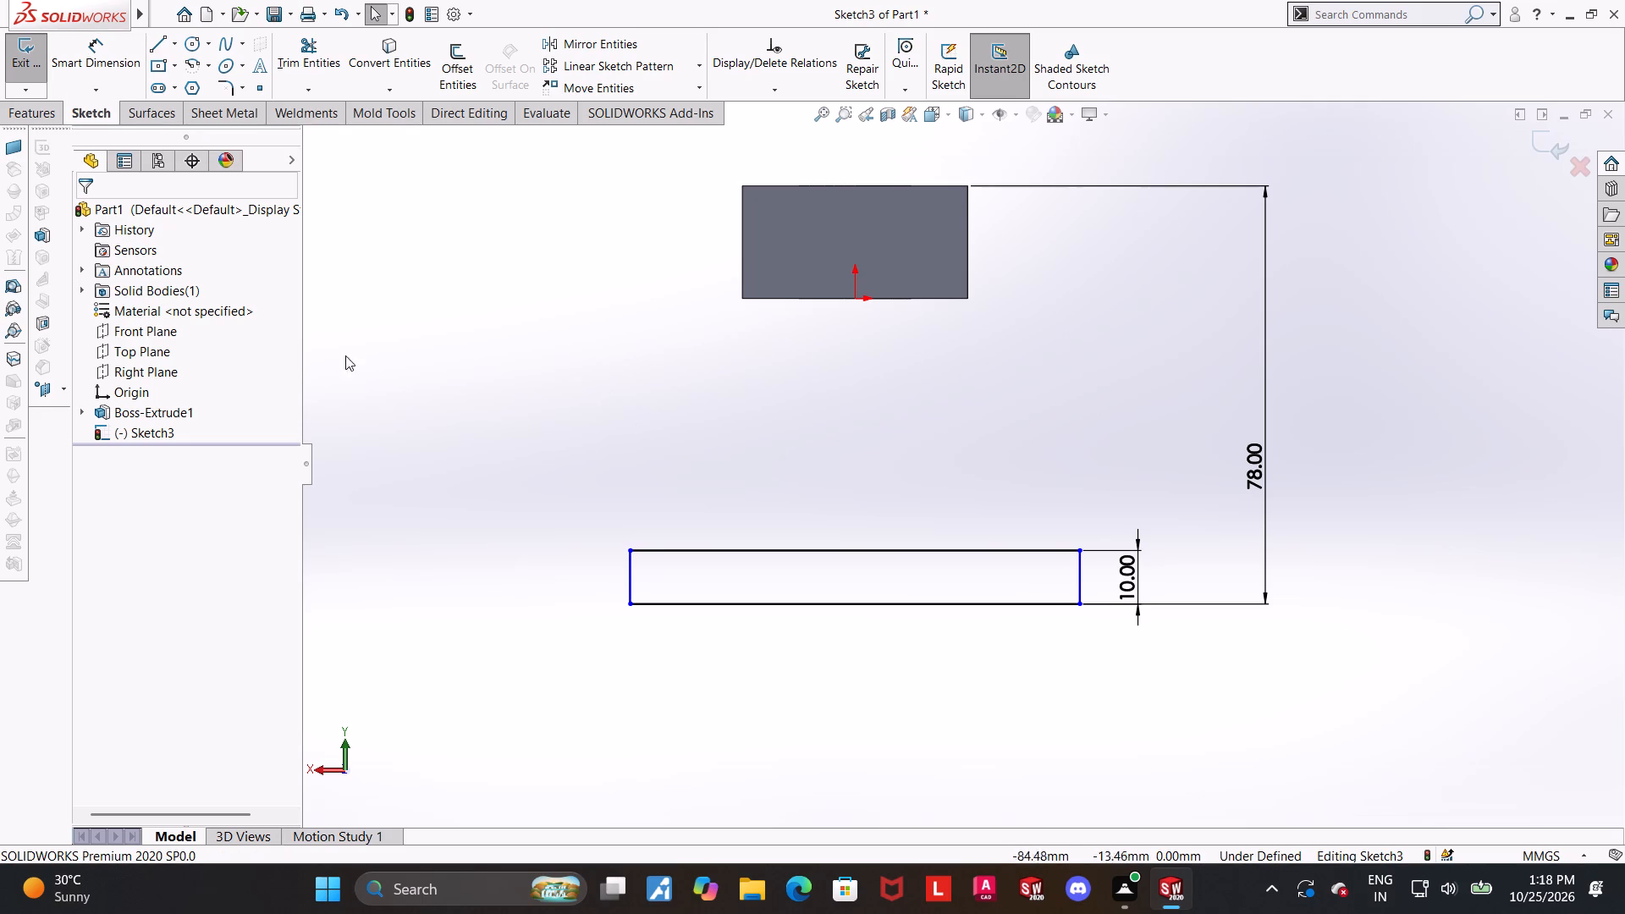
# Draw two slanted lines connecting the block's top corners to the upper corners of the rectangle on the same sides.
pyautogui.click(165, 44)
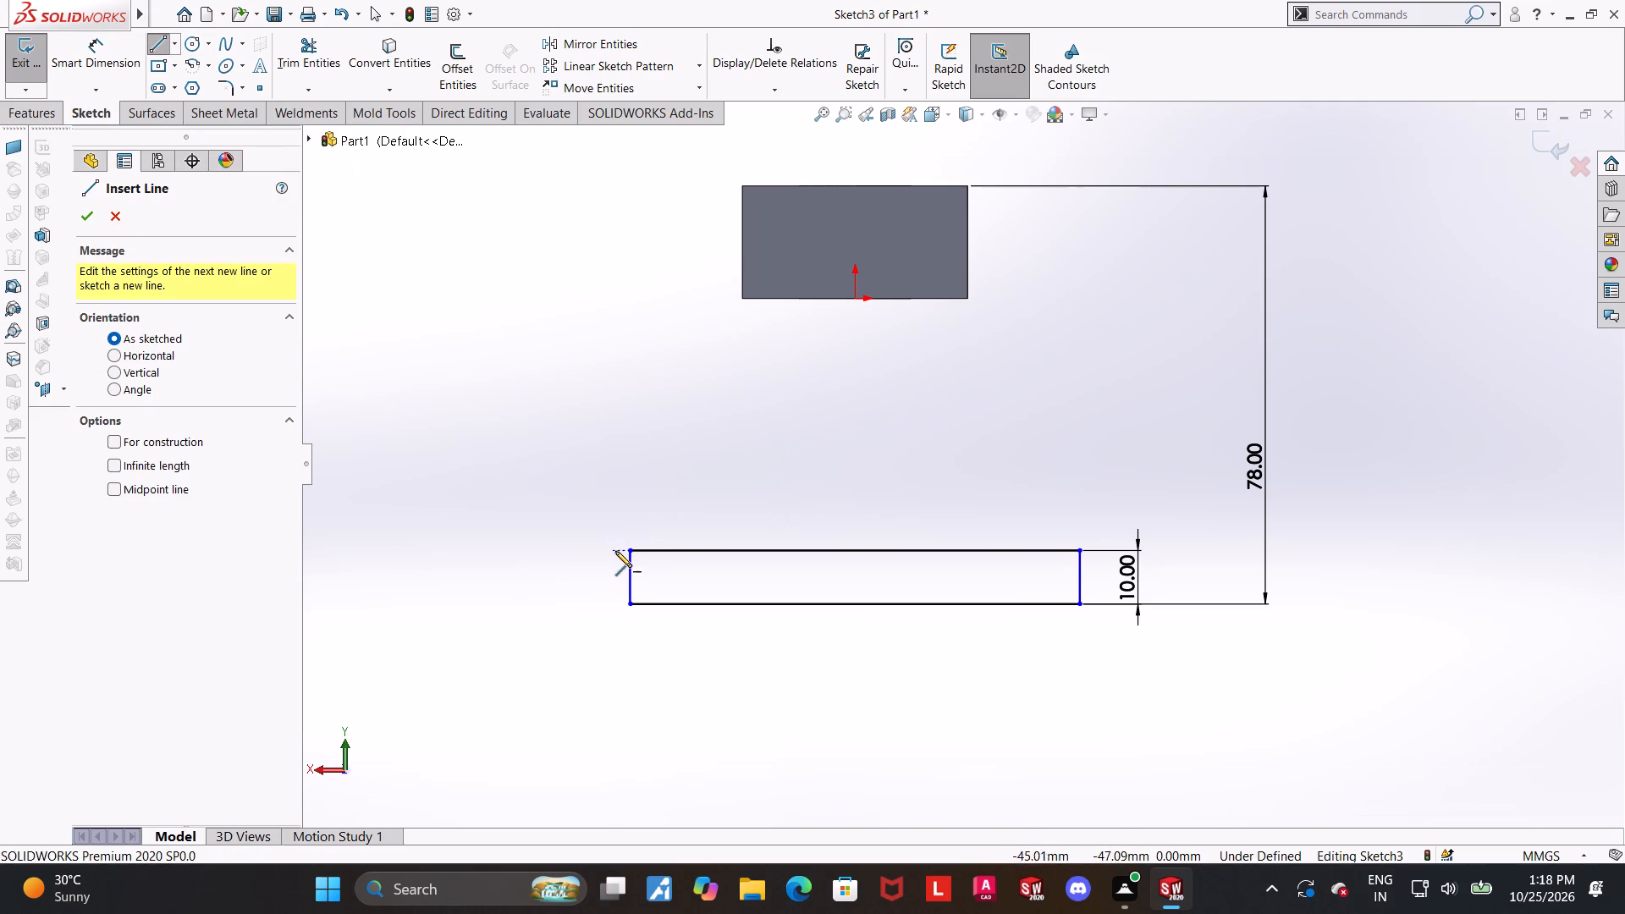
pyautogui.click(628, 553)
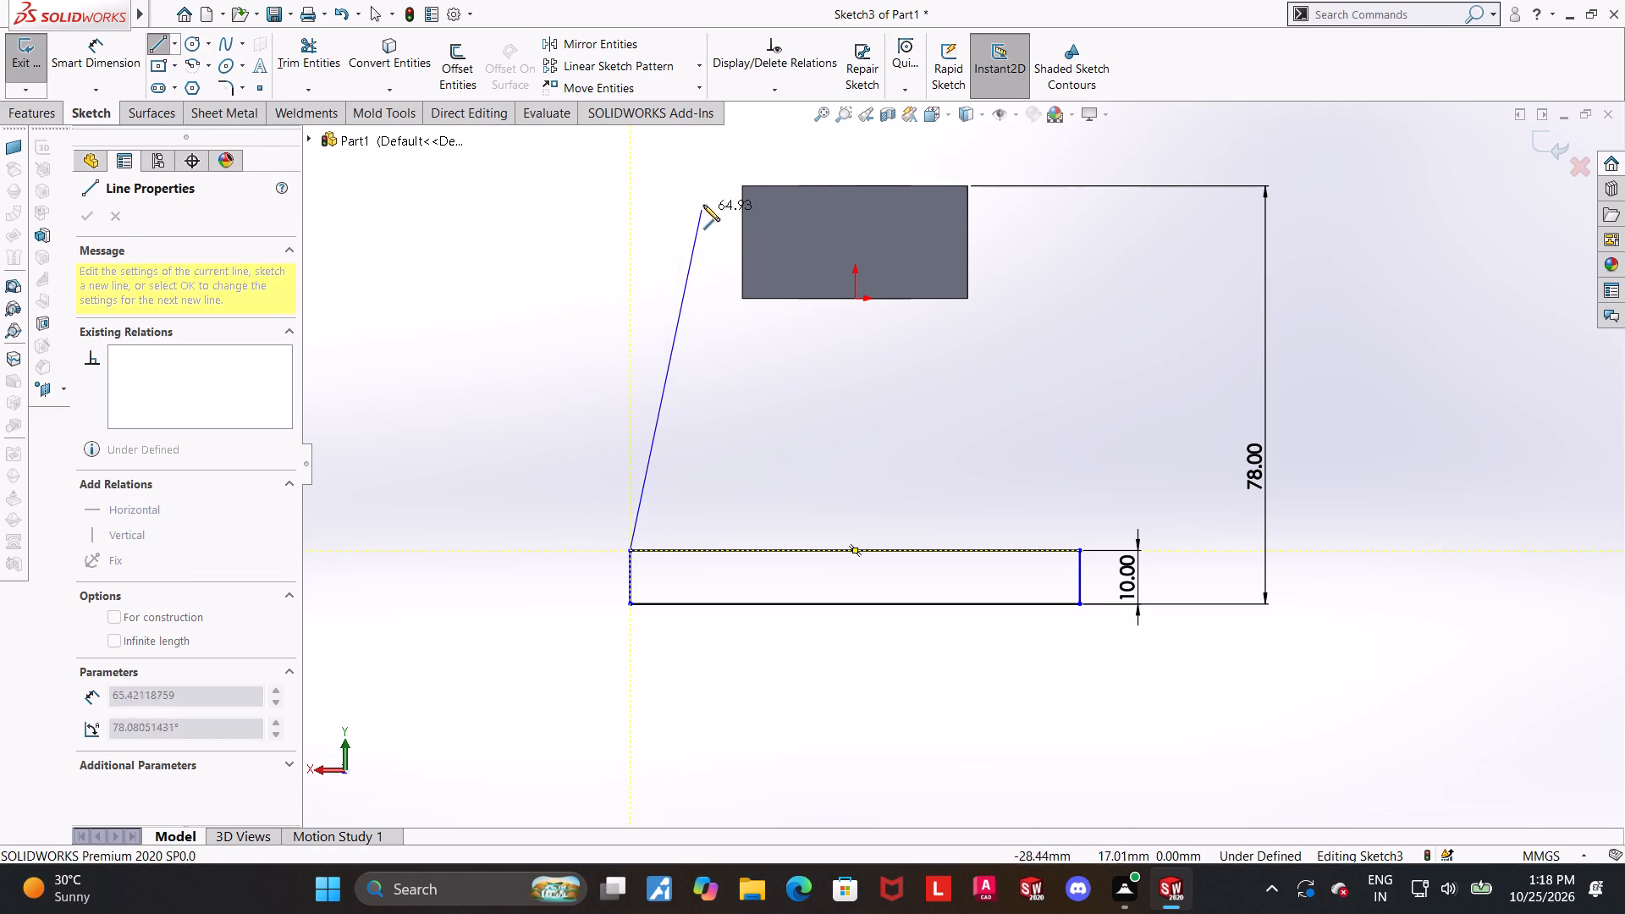
pyautogui.click(744, 184)
pyautogui.press('Escape')
pyautogui.press('Escape')
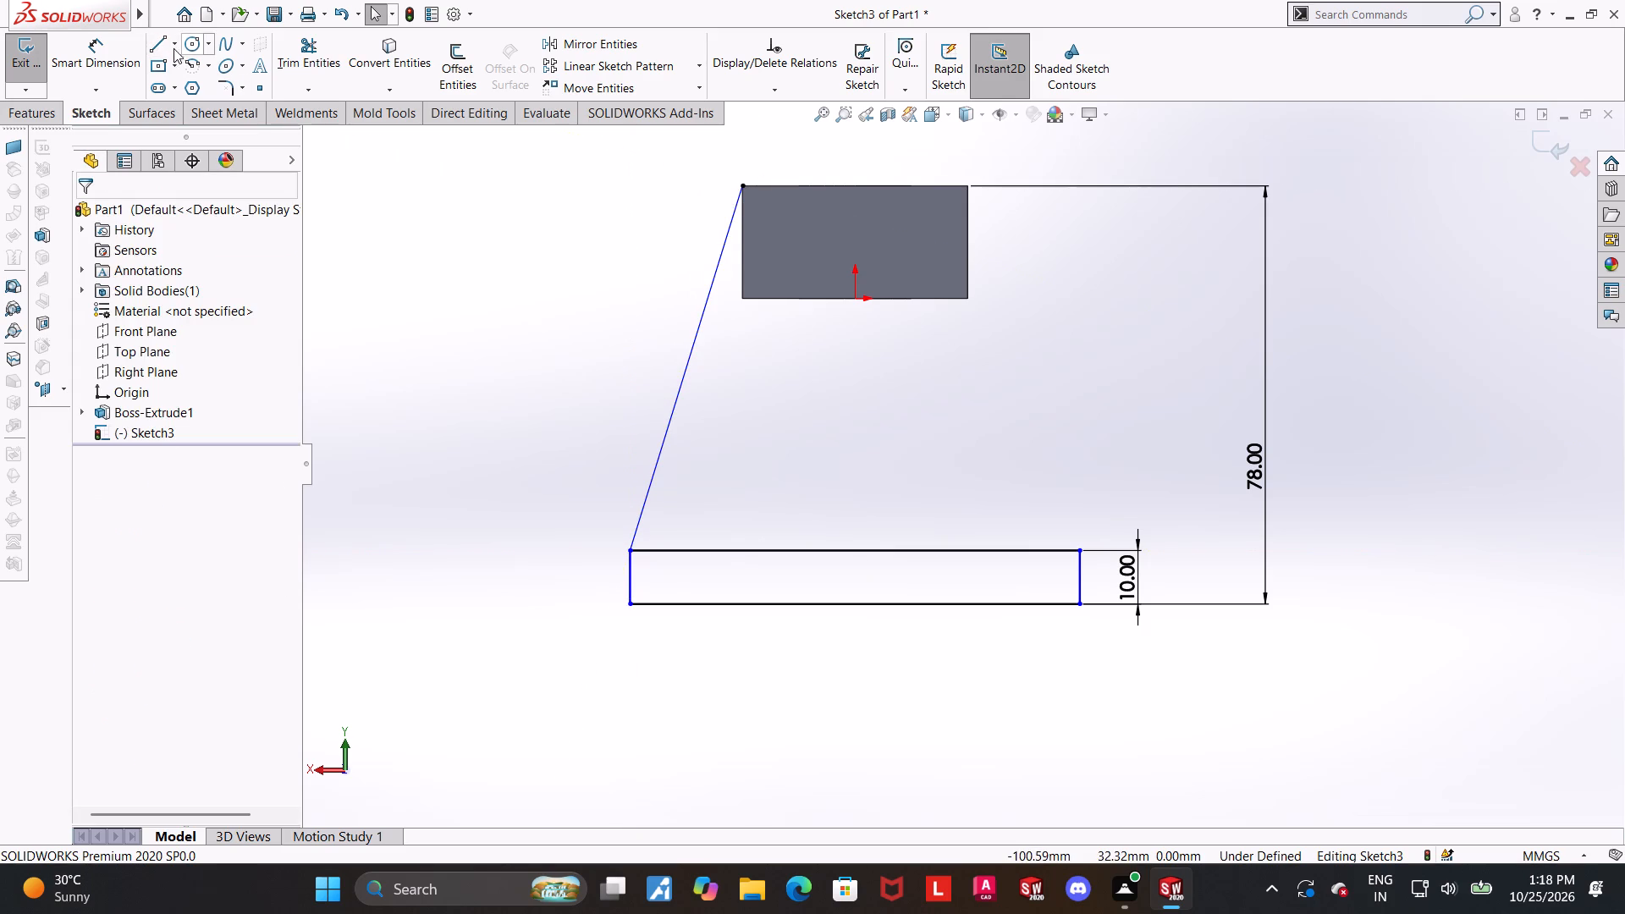
pyautogui.click(168, 44)
pyautogui.click(967, 185)
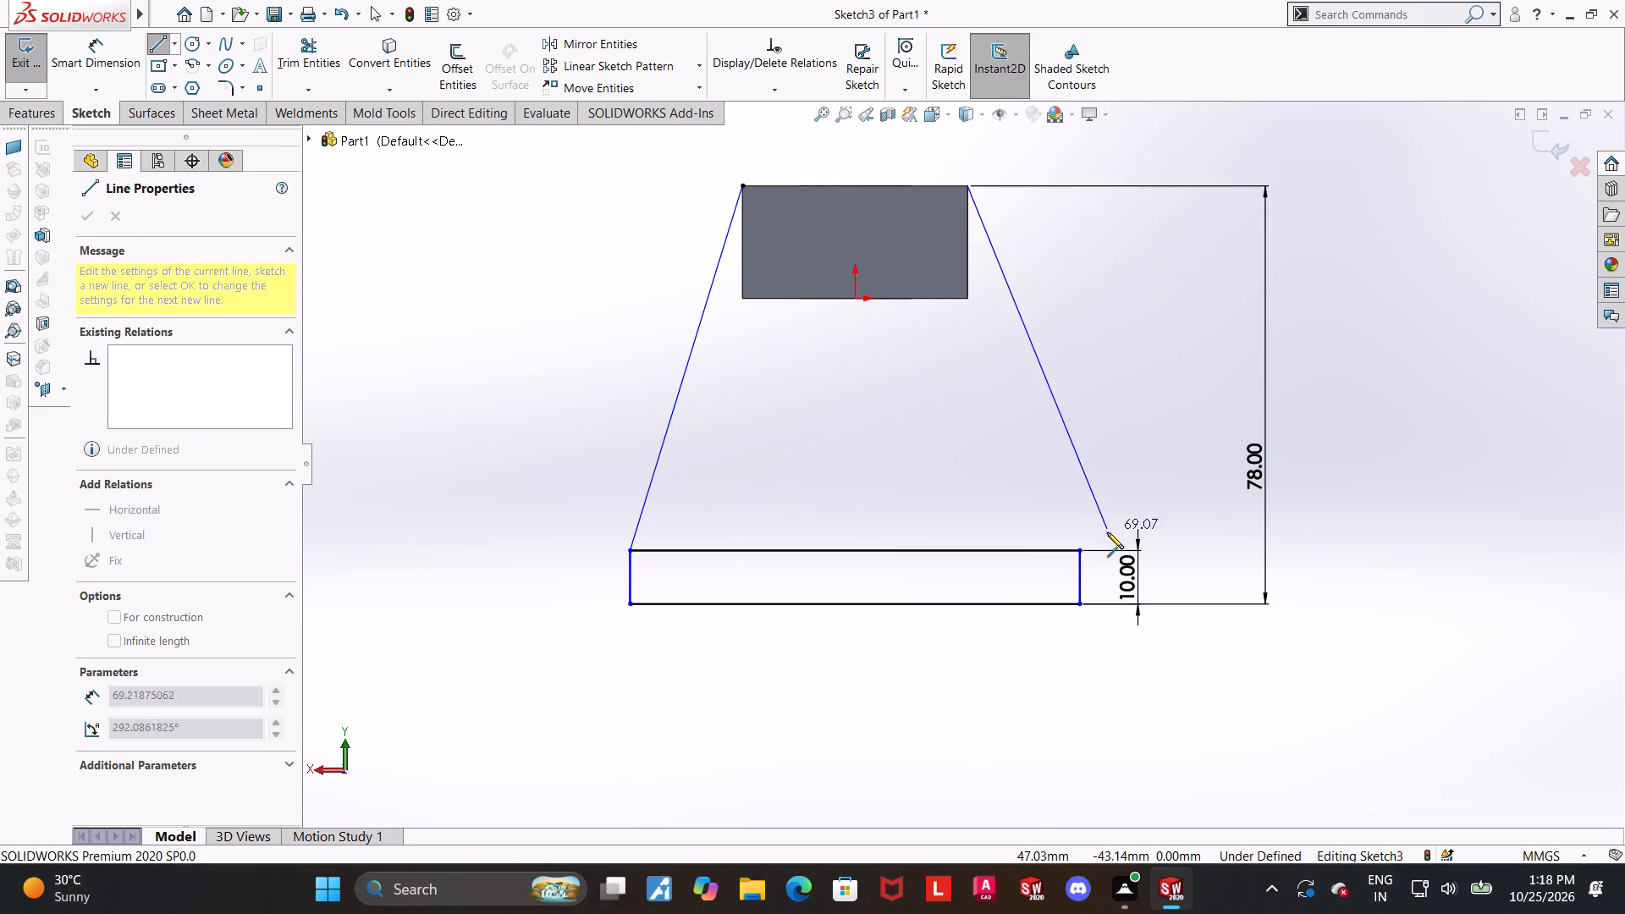
pyautogui.click(1081, 548)
pyautogui.press('Escape')
pyautogui.press('Escape')
pyautogui.press('Escape')
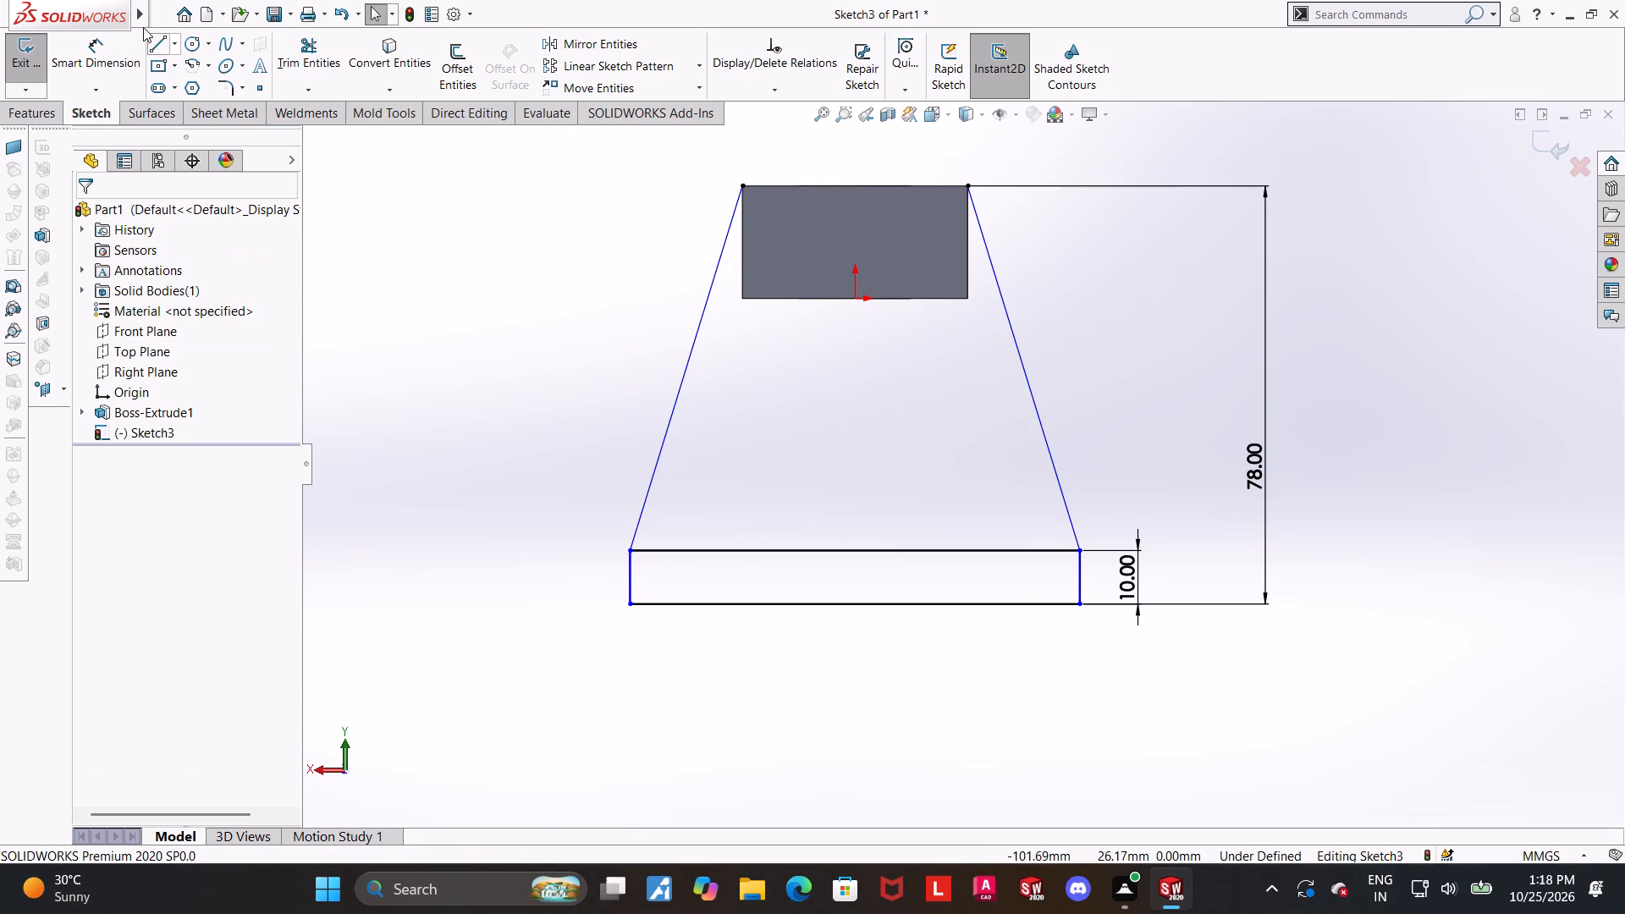
# Dimension the angle between the left slanted line and the rectangle's upper line as 48°.
pyautogui.click(101, 38)
pyautogui.click(651, 484)
pyautogui.click(699, 546)
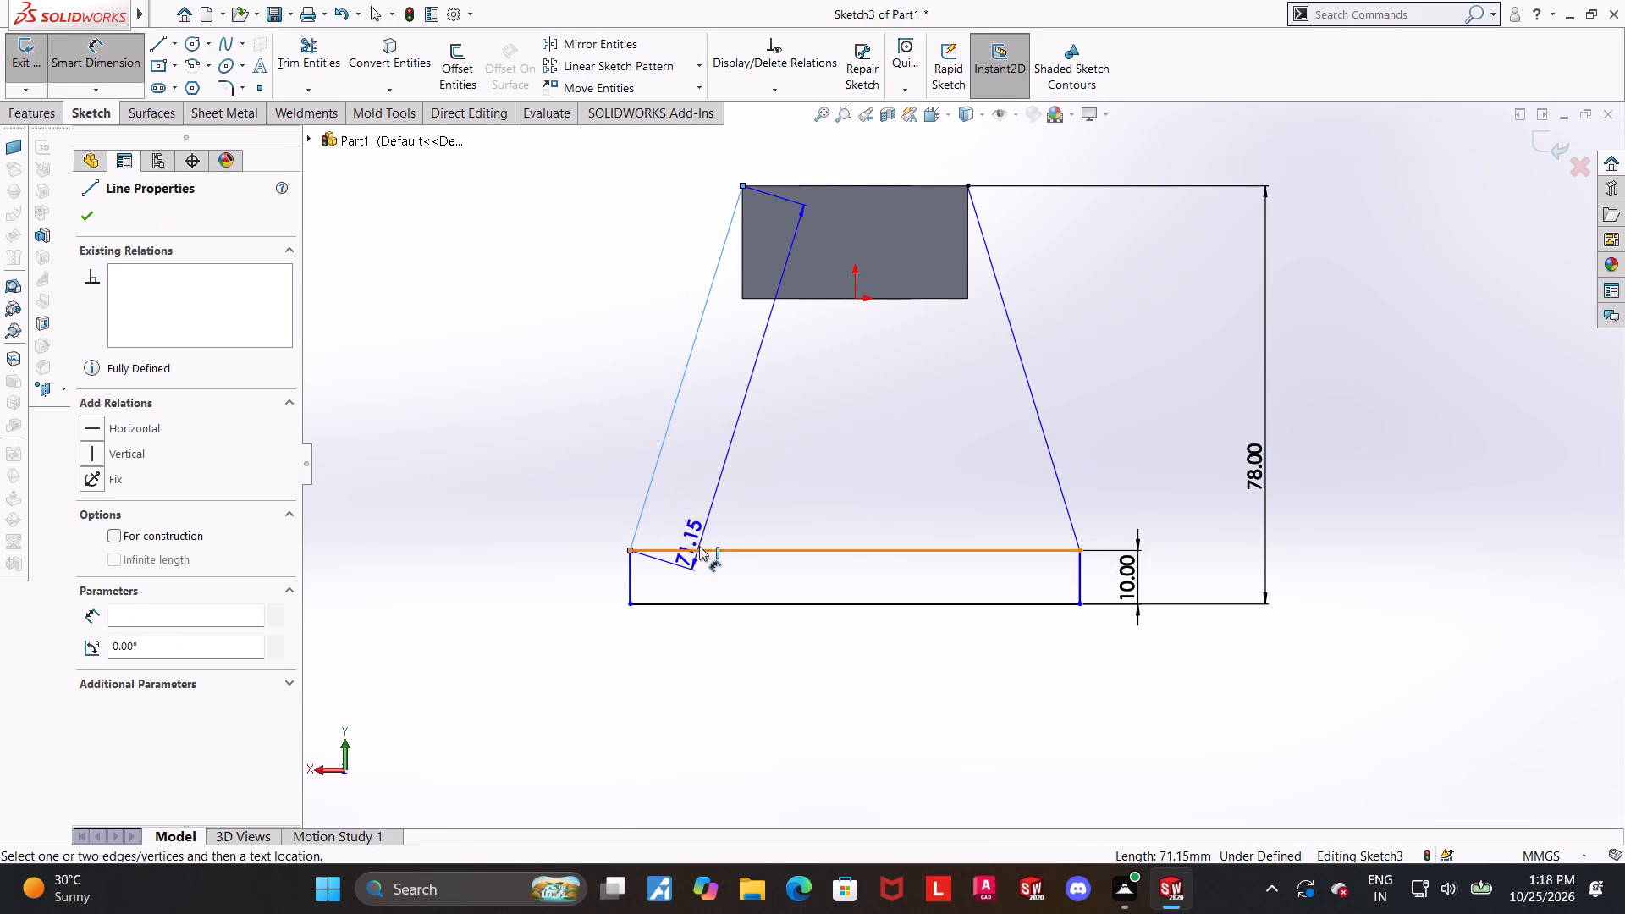
pyautogui.click(702, 505)
pyautogui.write('48')
pyautogui.press('Return')
pyautogui.press('Escape')
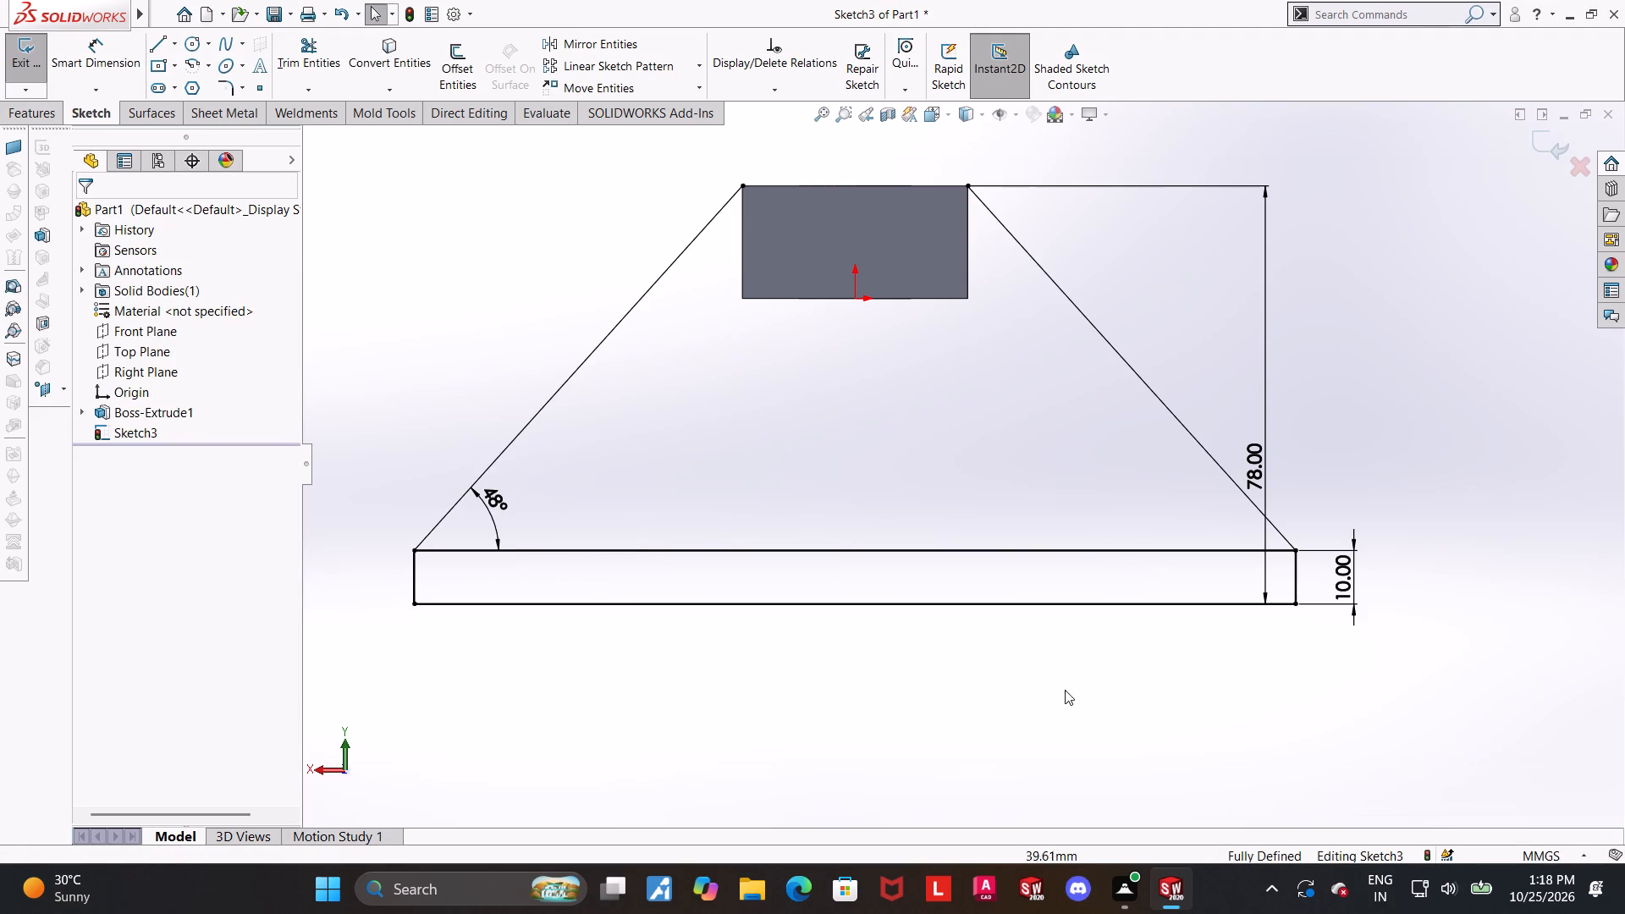
pyautogui.click(1060, 679)
pyautogui.scroll(2, 1055, 672)
pyautogui.click(1054, 689)
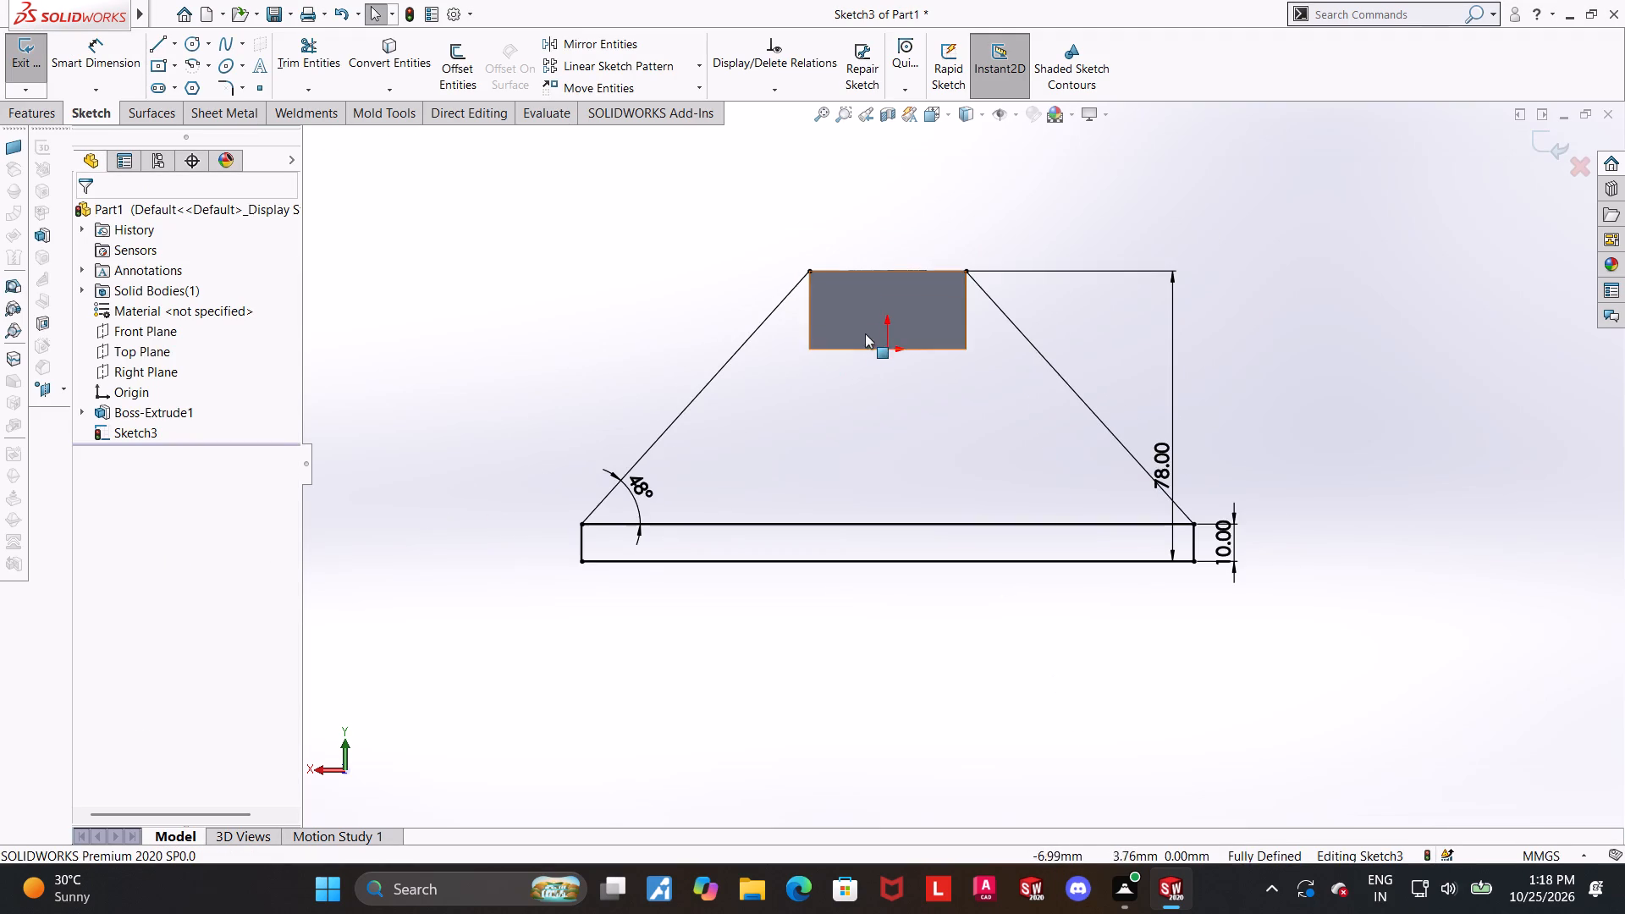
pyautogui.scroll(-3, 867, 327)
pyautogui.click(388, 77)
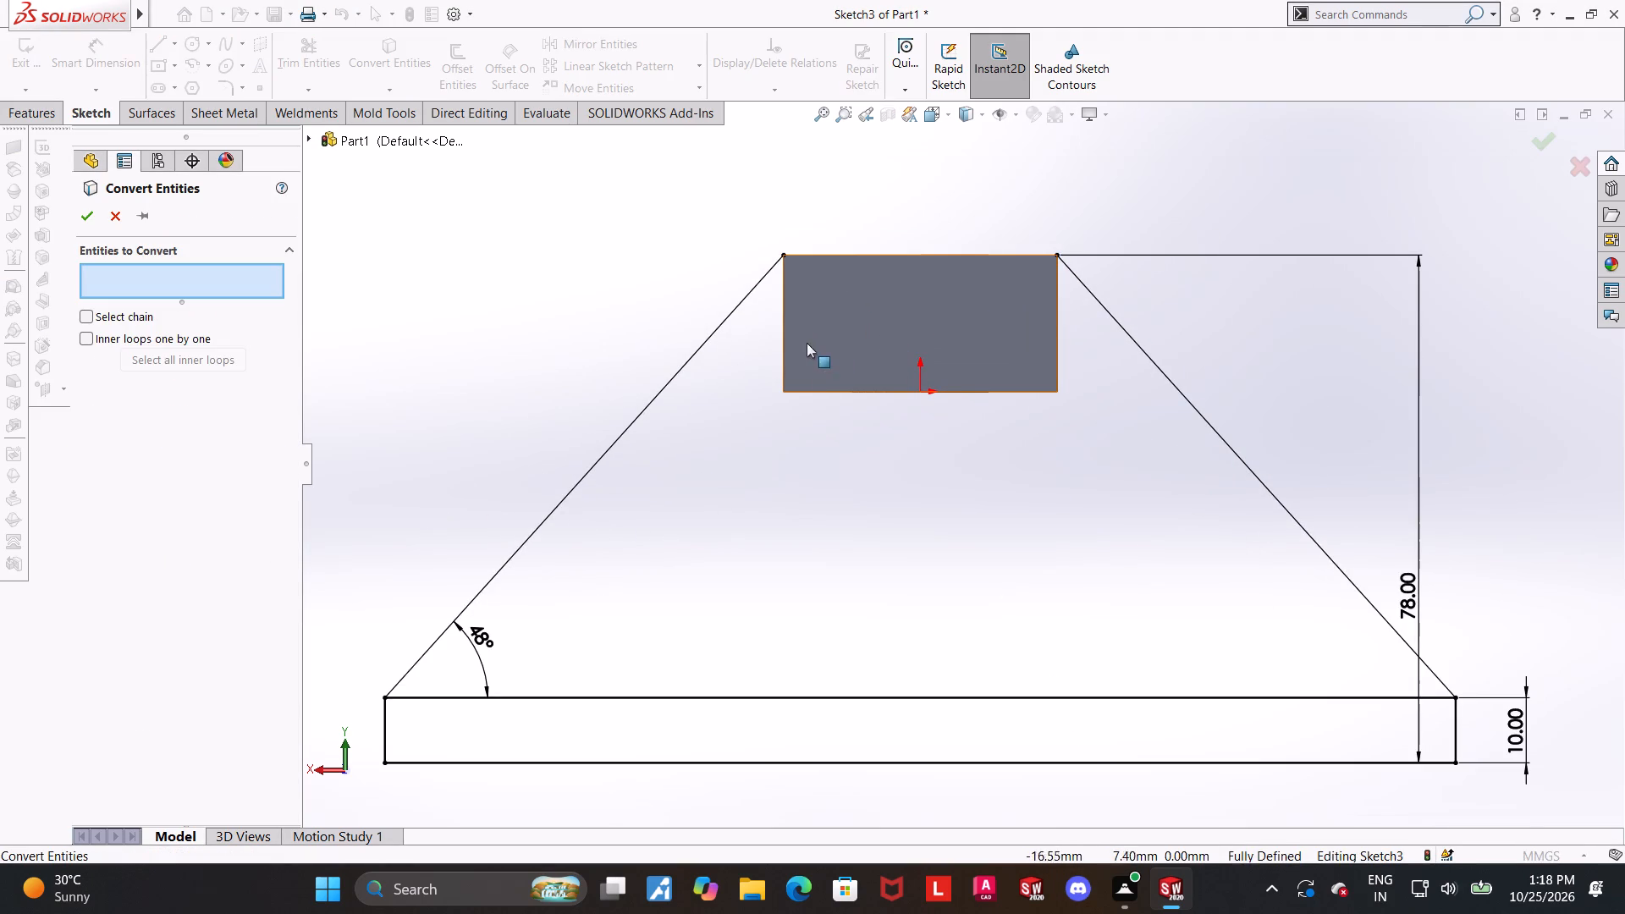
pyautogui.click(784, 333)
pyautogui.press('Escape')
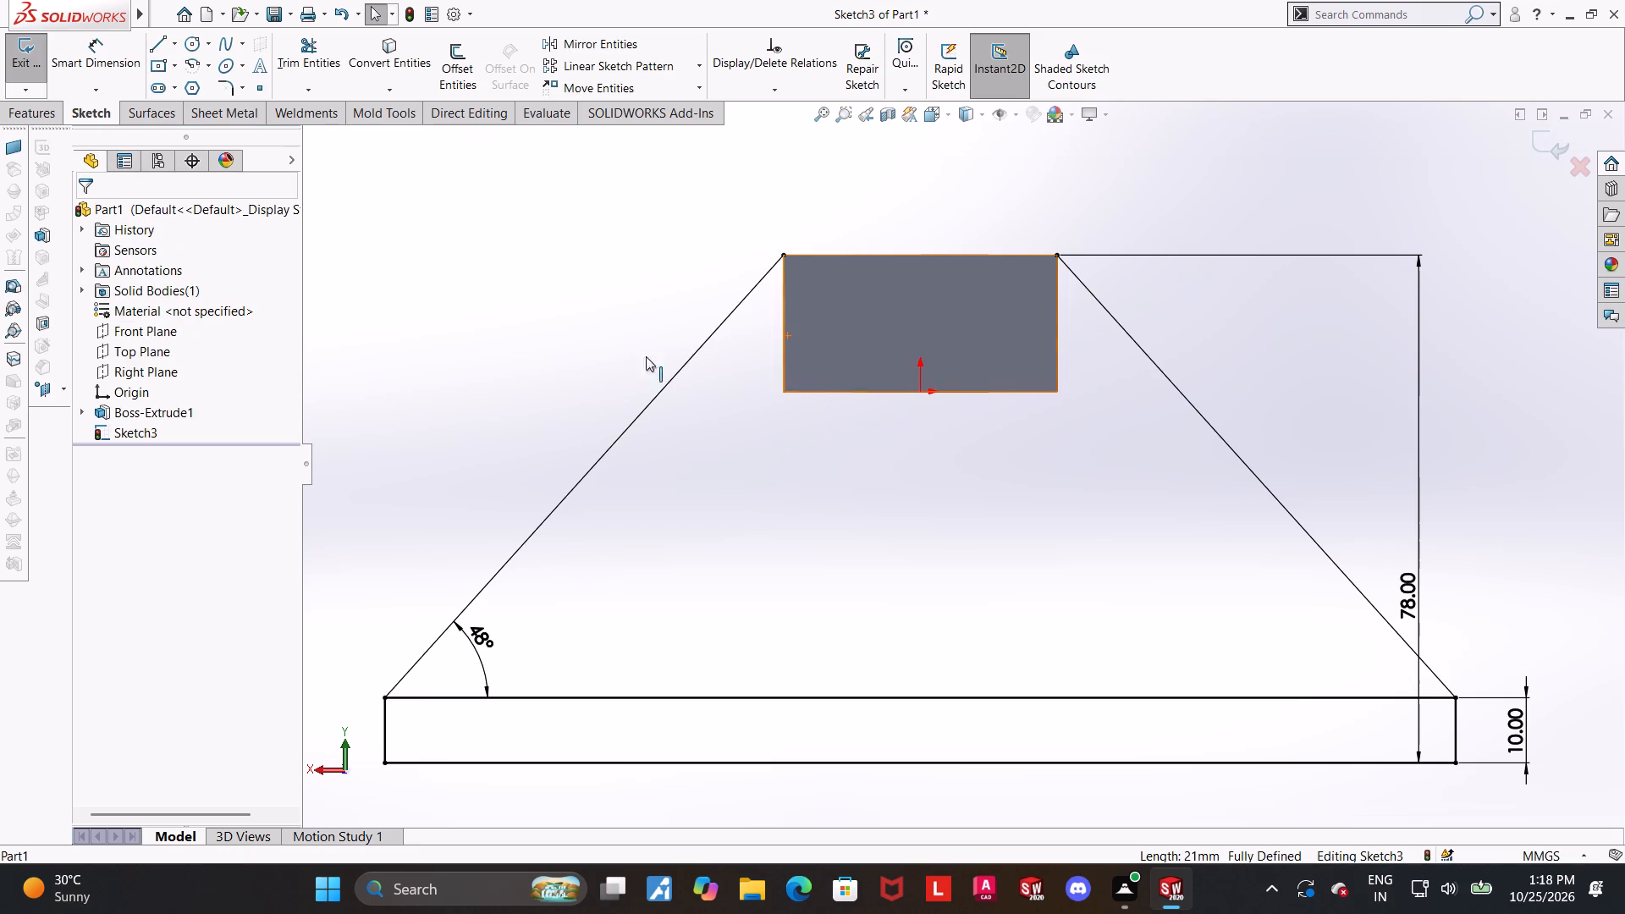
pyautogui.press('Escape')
# Draw a horizontal line along the block's top edge joining the upper ends of the two slanted lines.
pyautogui.click(157, 48)
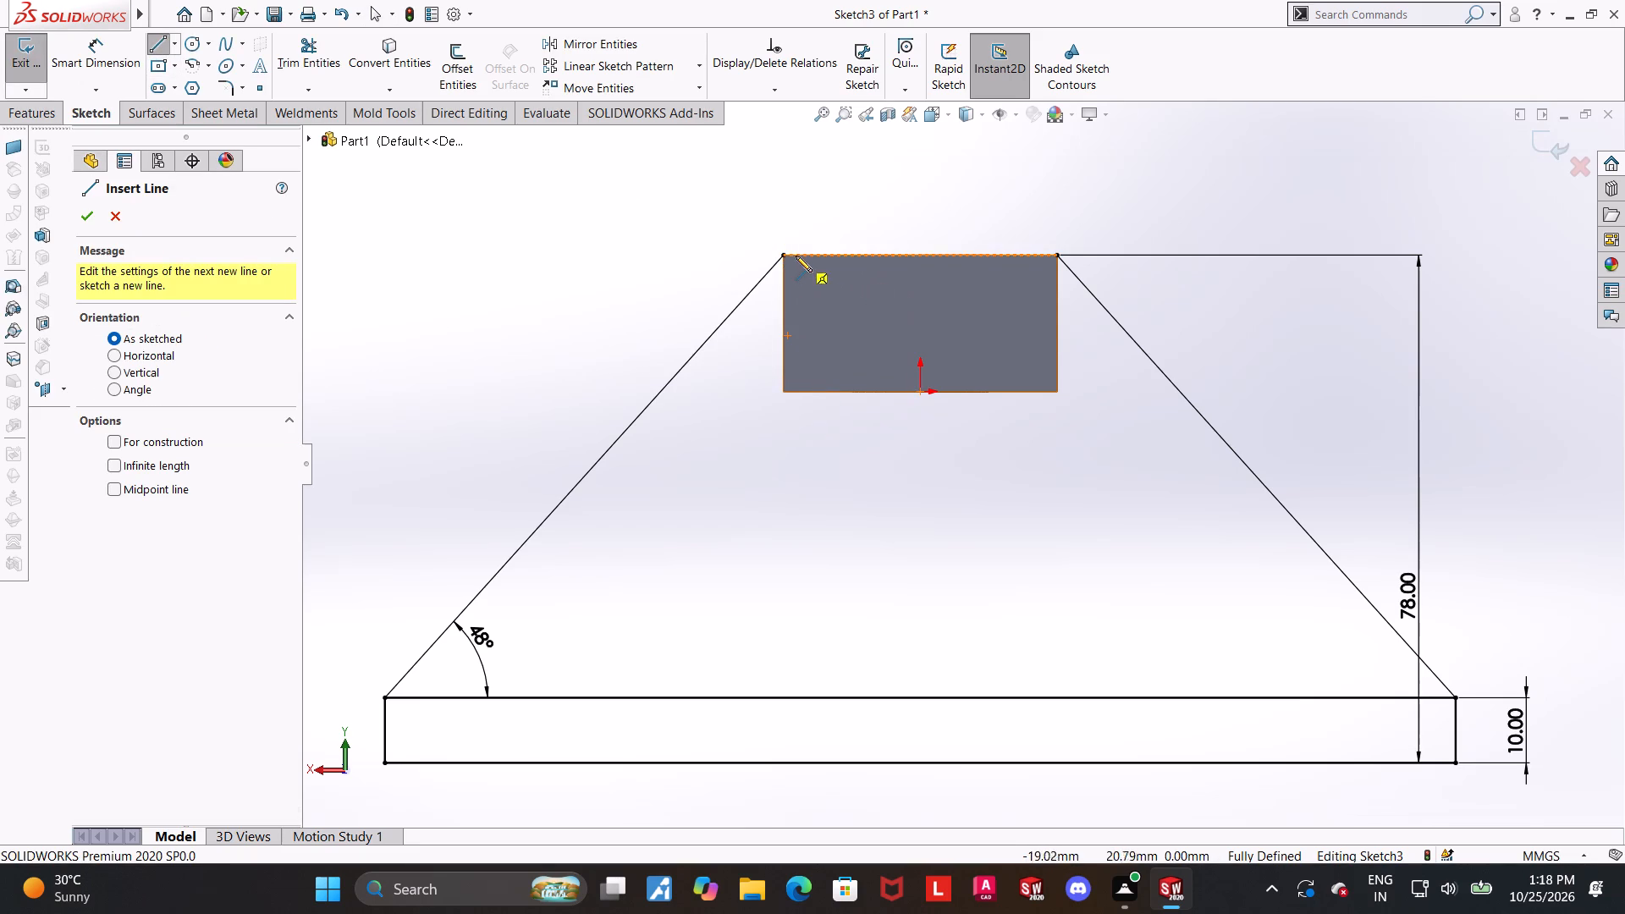
pyautogui.click(783, 256)
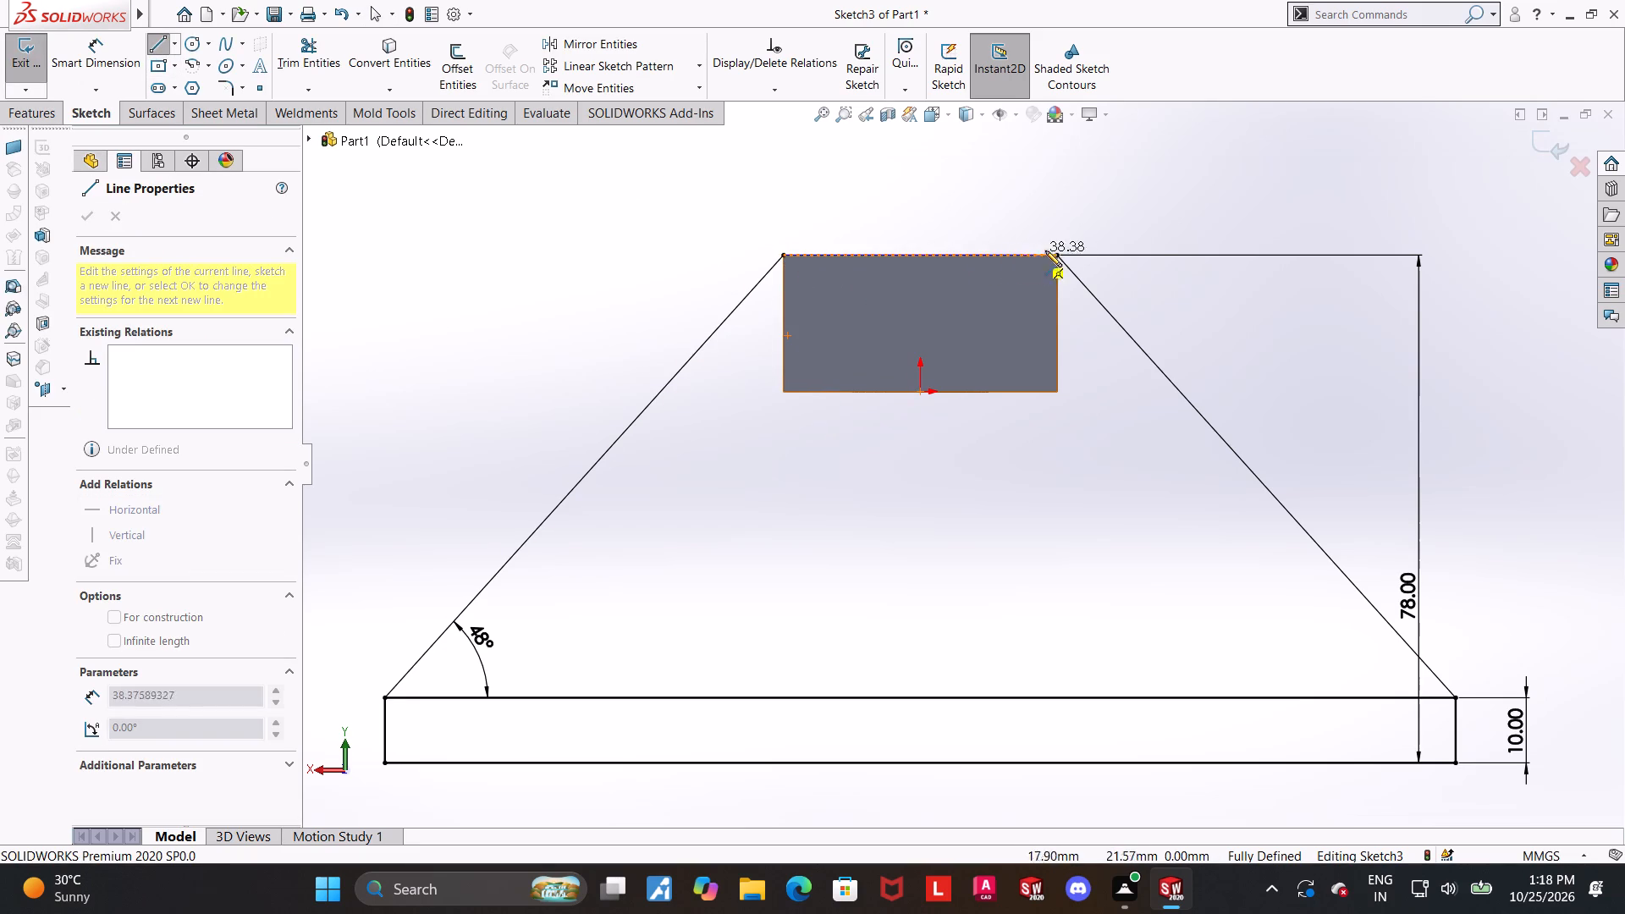
pyautogui.click(1055, 257)
pyautogui.press('Escape')
pyautogui.press('Escape')
pyautogui.press('Escape')
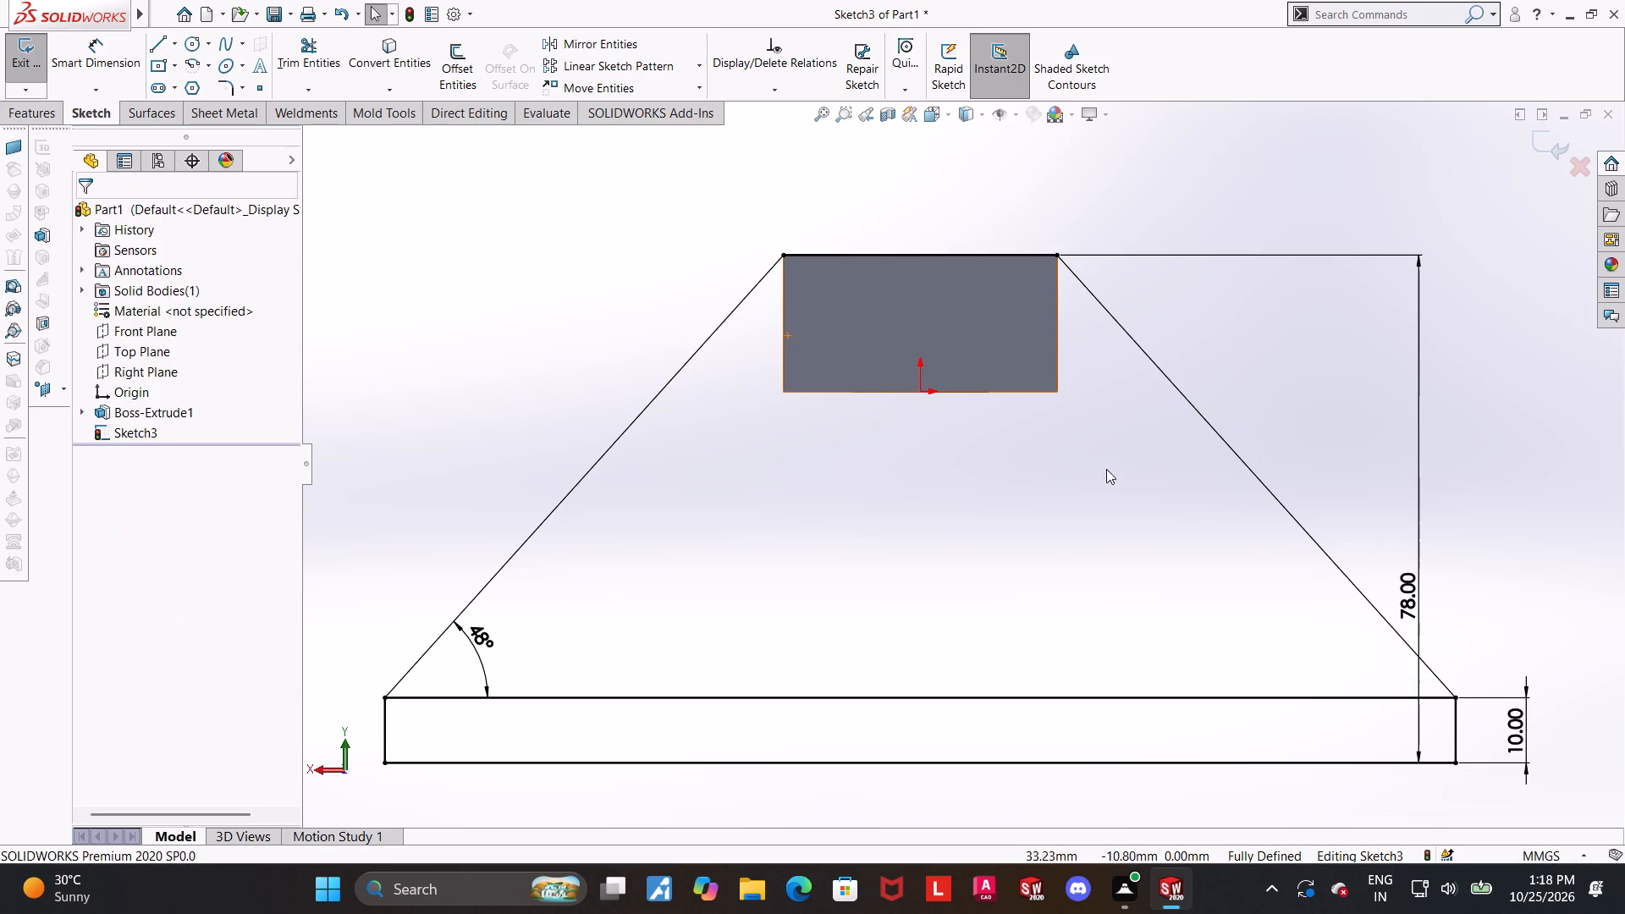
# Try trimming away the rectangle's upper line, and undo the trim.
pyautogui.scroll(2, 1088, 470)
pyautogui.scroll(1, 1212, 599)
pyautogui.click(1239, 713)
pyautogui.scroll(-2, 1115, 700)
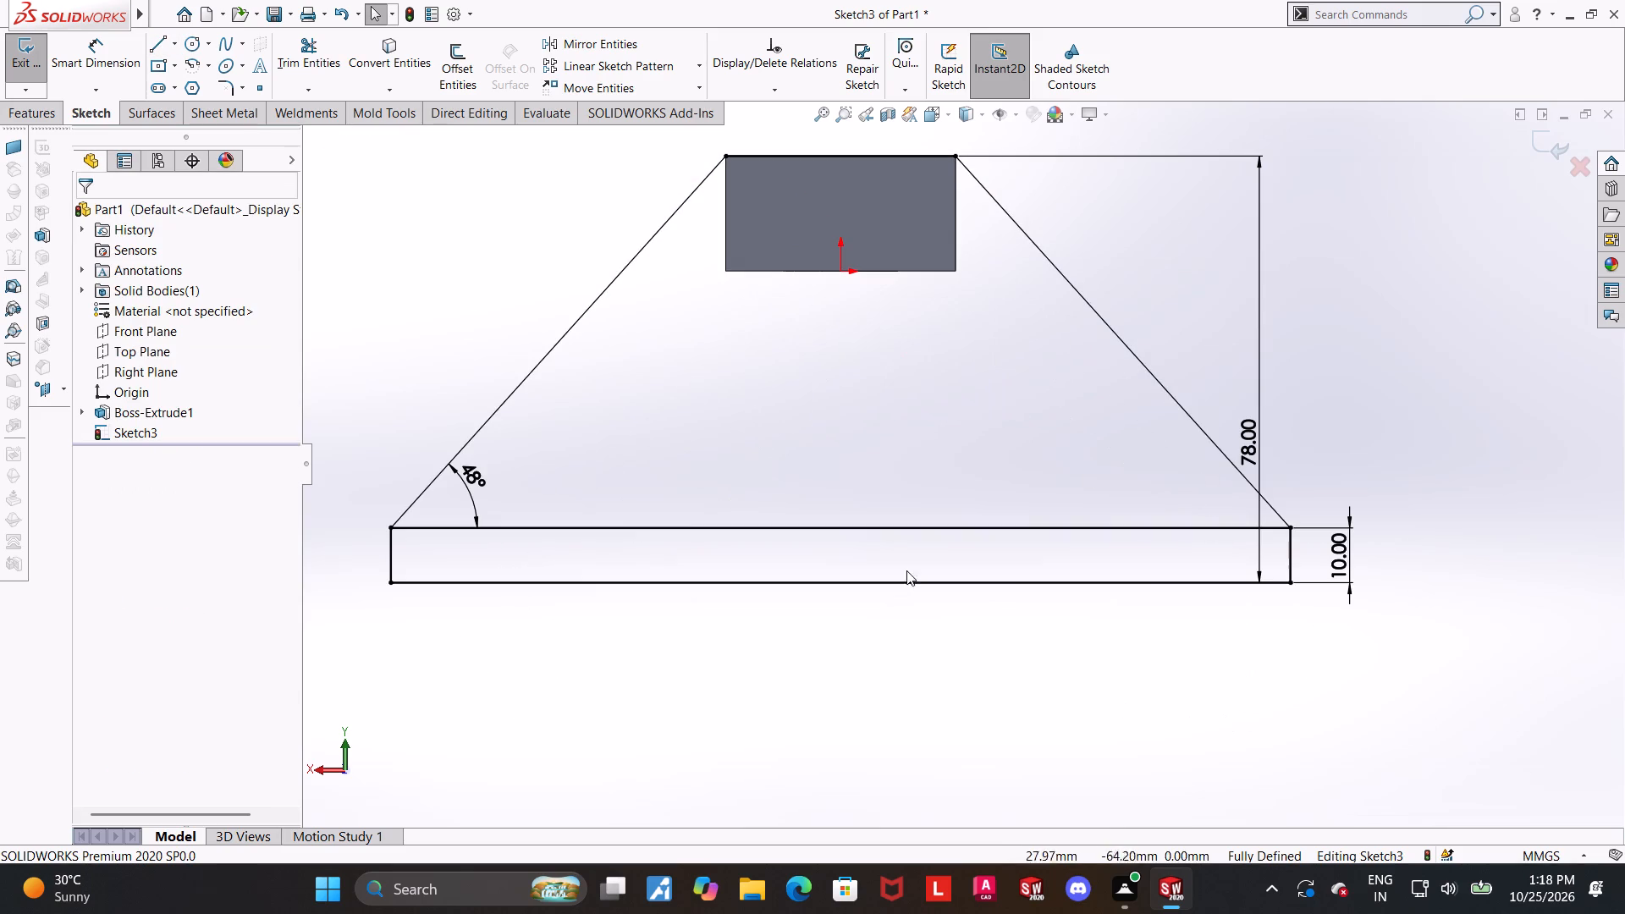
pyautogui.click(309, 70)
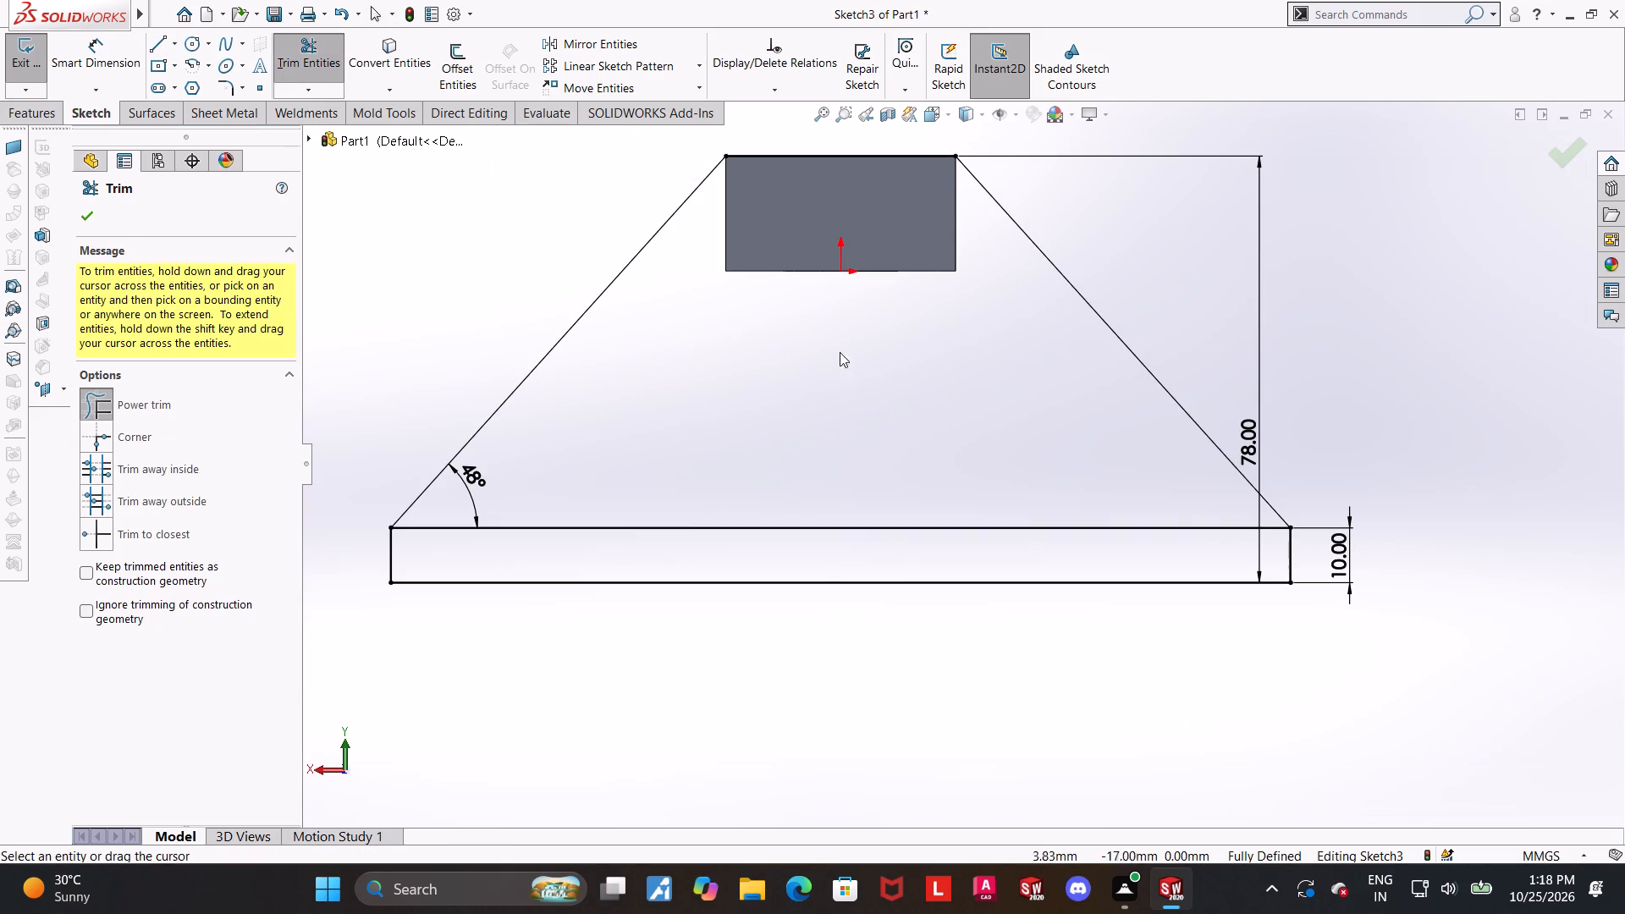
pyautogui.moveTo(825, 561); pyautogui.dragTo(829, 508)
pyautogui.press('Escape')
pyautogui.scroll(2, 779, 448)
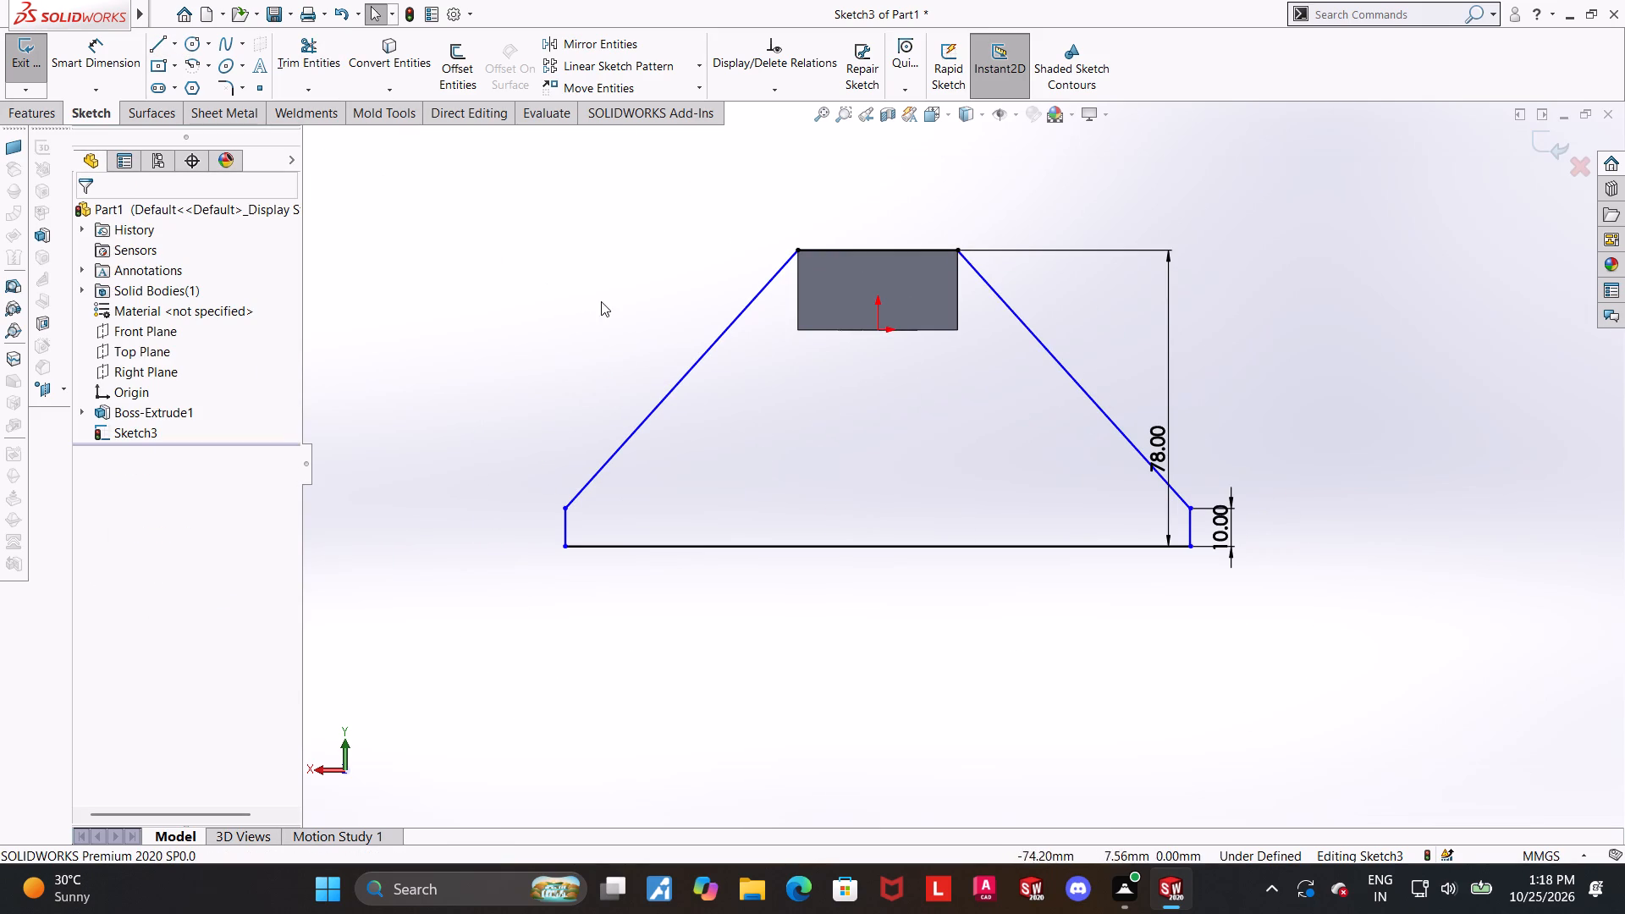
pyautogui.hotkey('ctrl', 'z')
# Convert the rectangle's upper horizontal line to construction geometry.
pyautogui.click(967, 592)
pyautogui.click(933, 507)
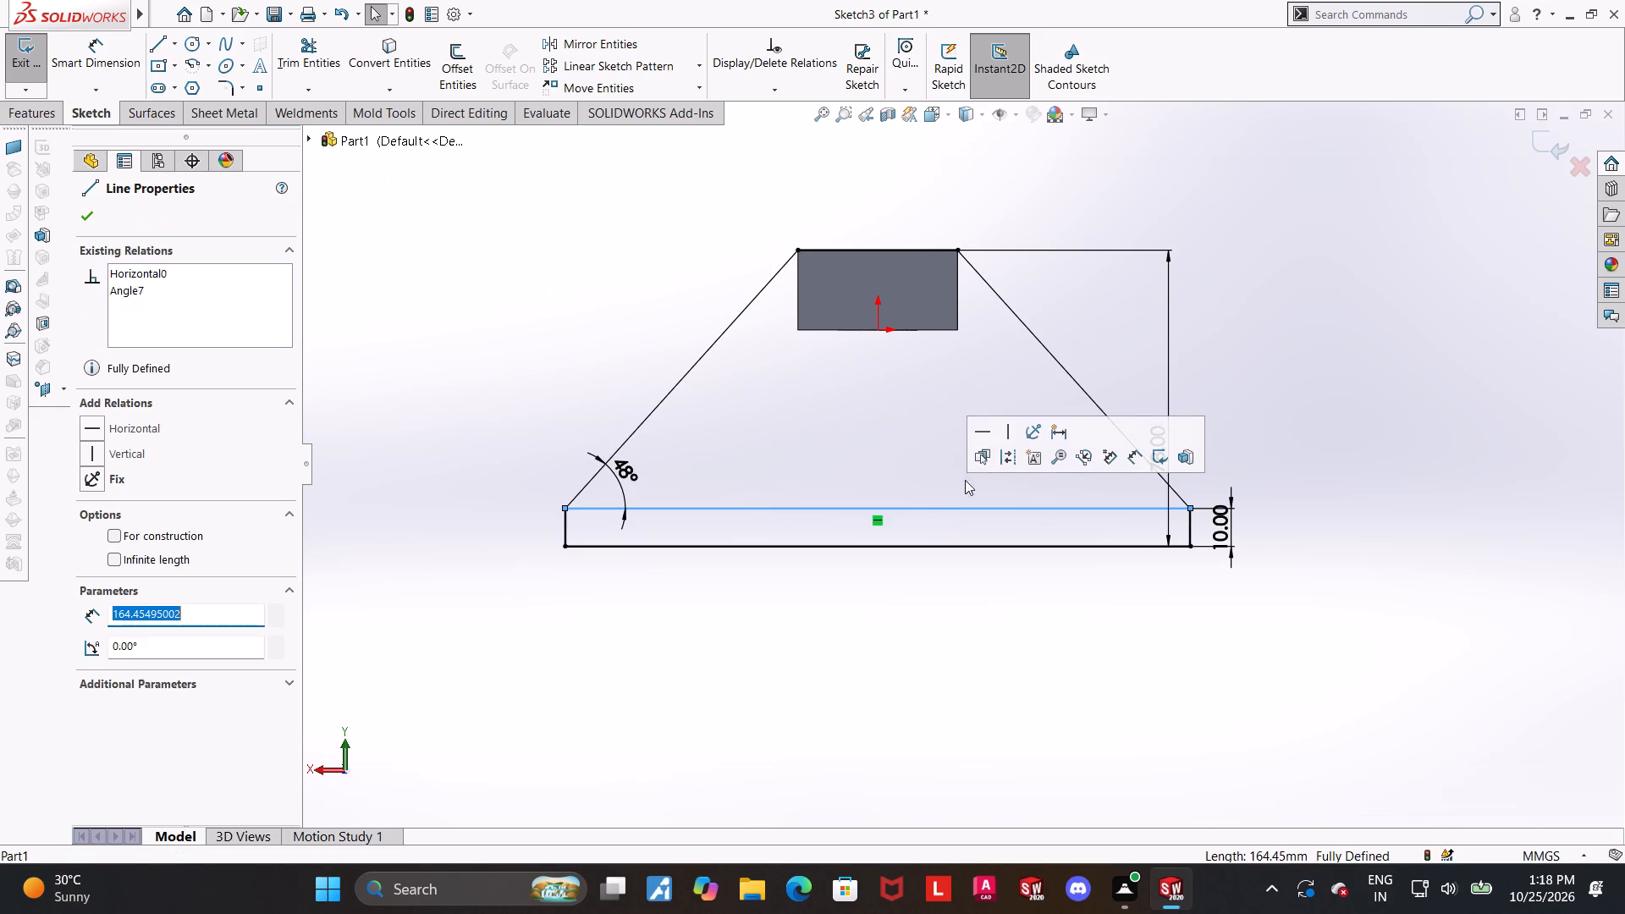
pyautogui.click(1000, 463)
pyautogui.click(1016, 587)
pyautogui.scroll(-2, 1014, 441)
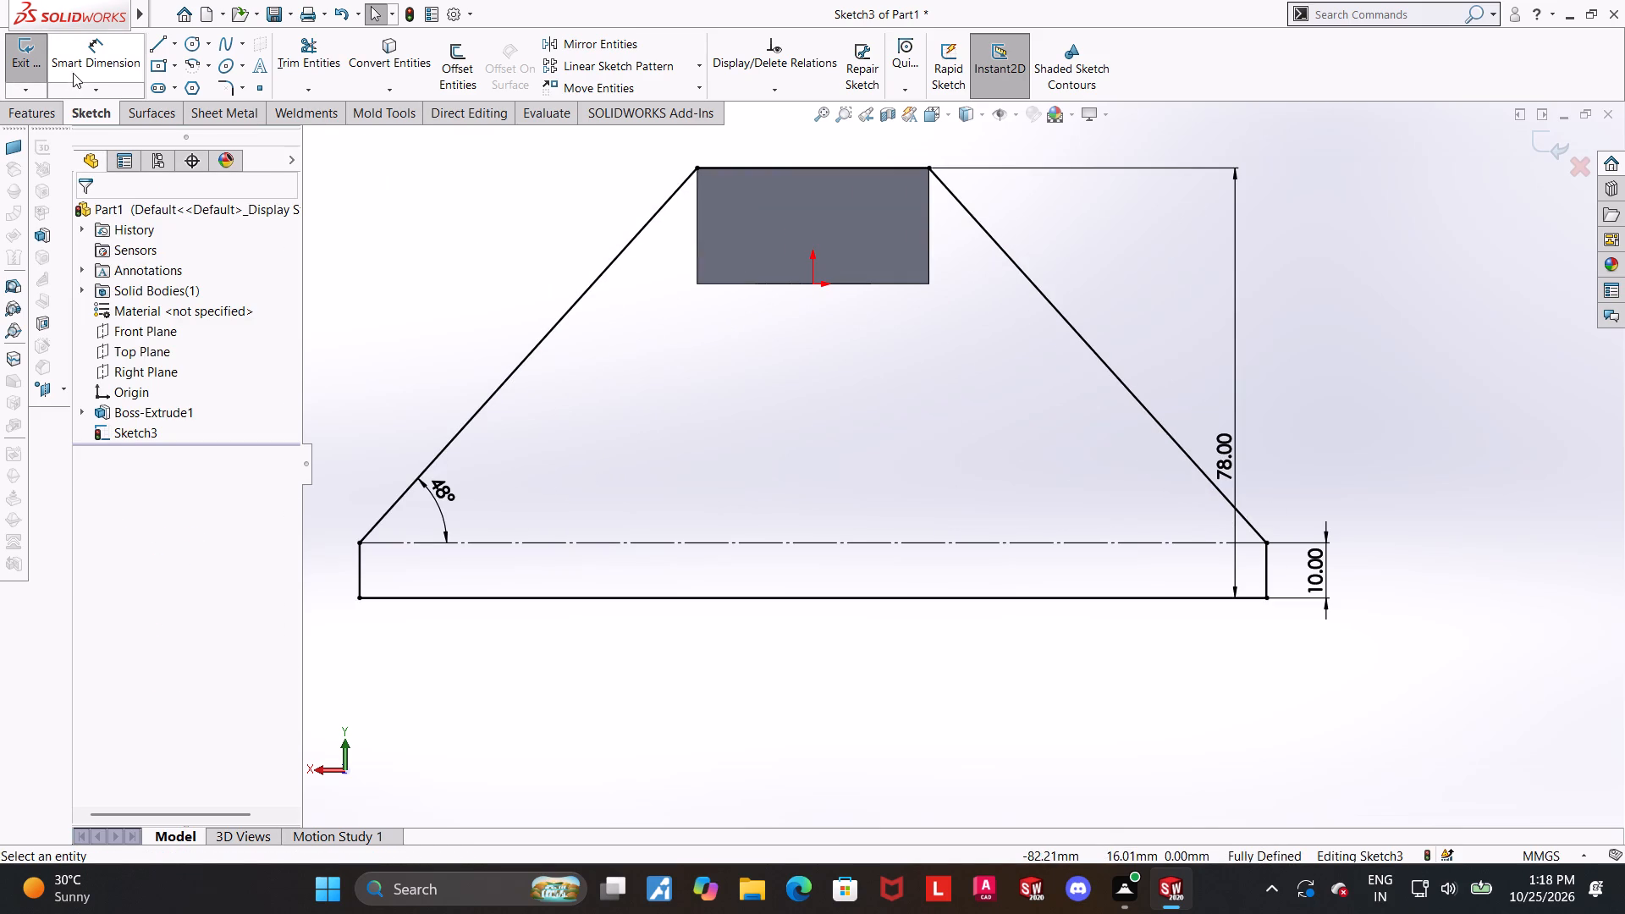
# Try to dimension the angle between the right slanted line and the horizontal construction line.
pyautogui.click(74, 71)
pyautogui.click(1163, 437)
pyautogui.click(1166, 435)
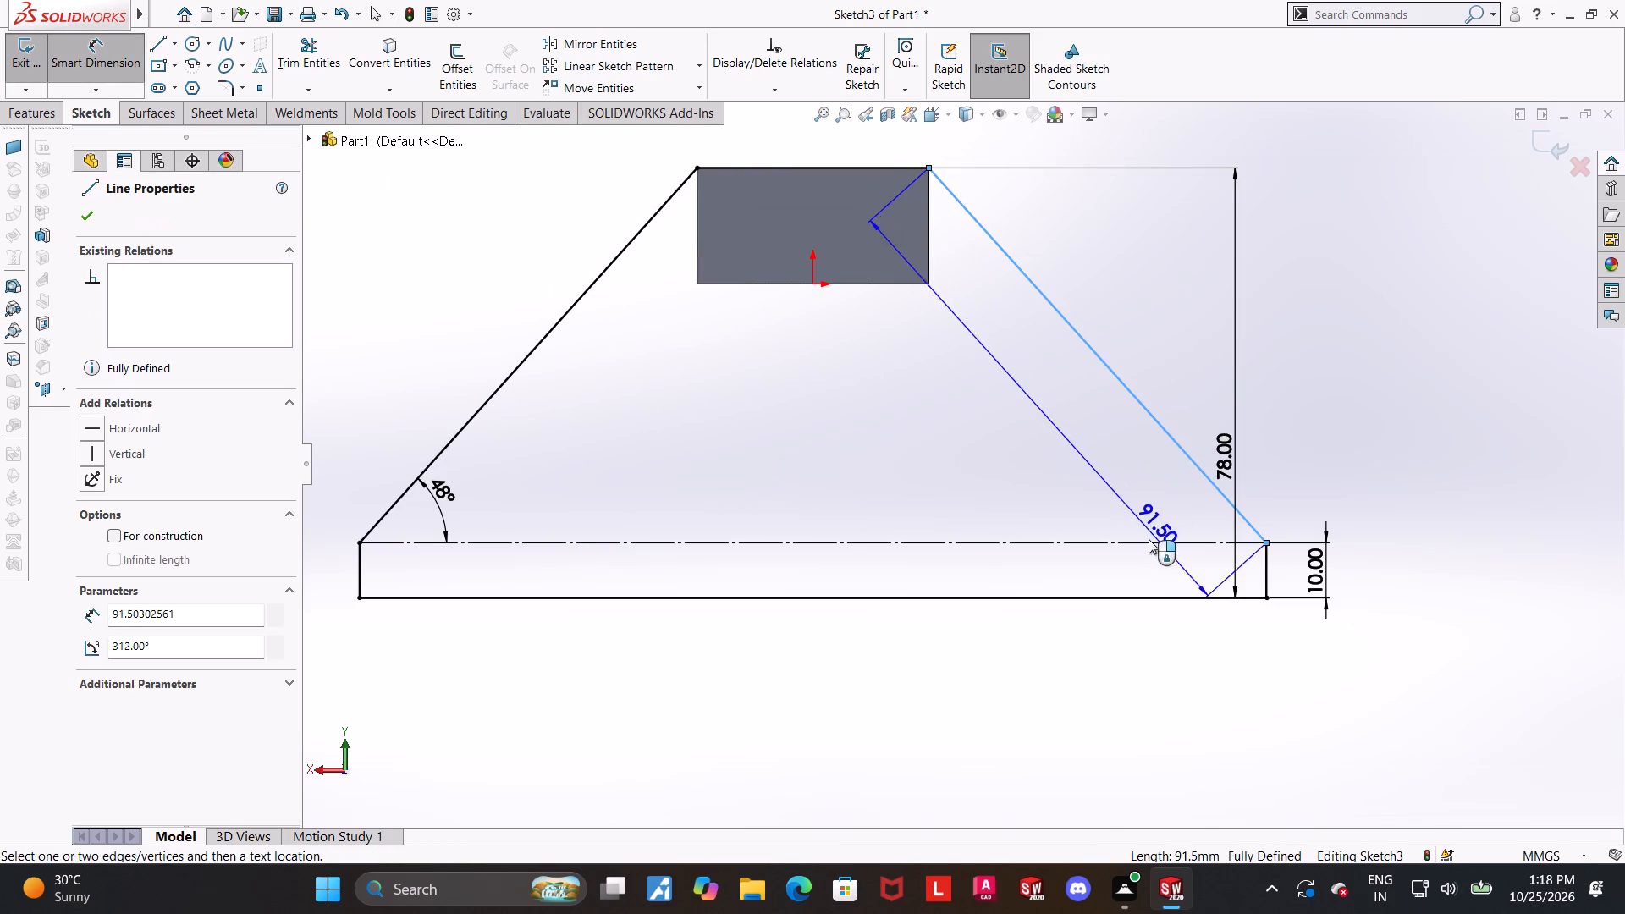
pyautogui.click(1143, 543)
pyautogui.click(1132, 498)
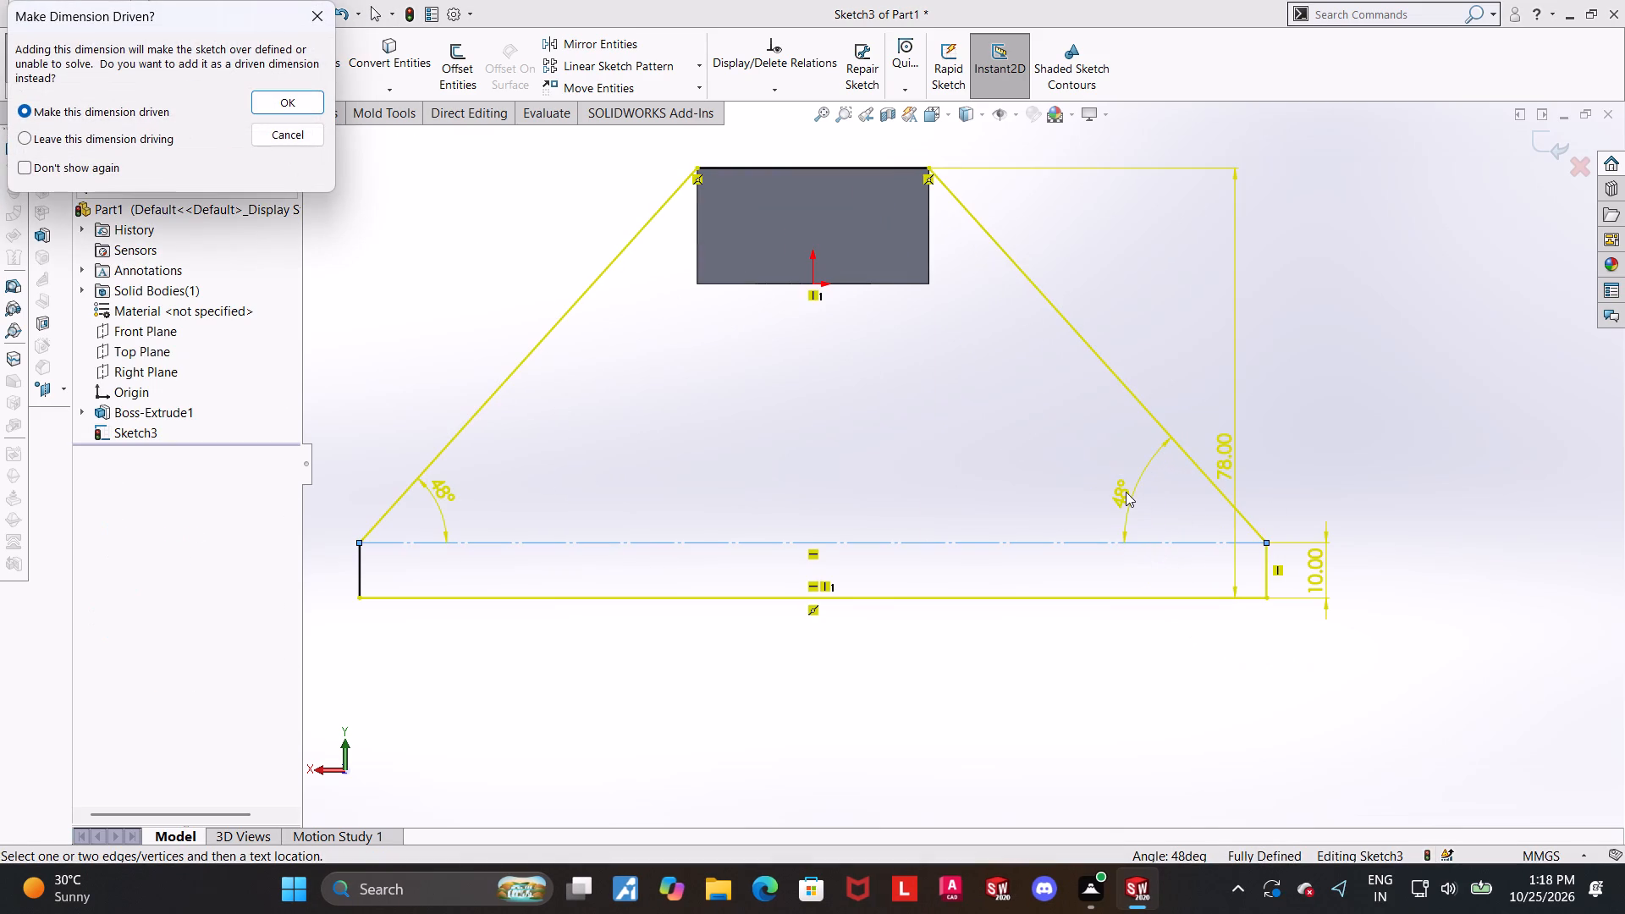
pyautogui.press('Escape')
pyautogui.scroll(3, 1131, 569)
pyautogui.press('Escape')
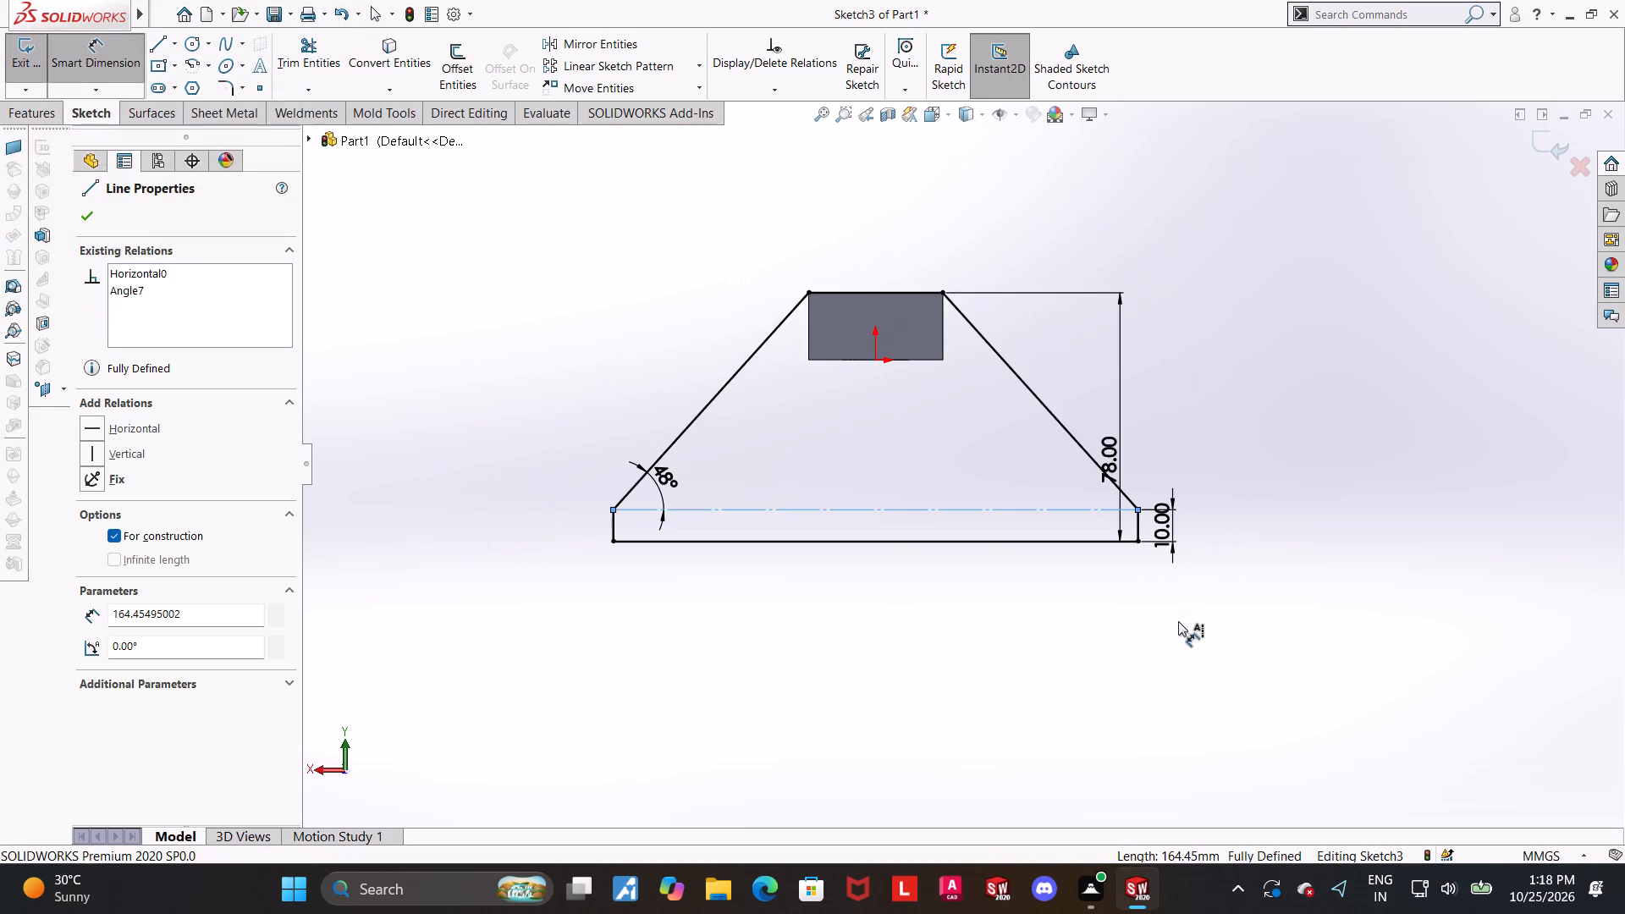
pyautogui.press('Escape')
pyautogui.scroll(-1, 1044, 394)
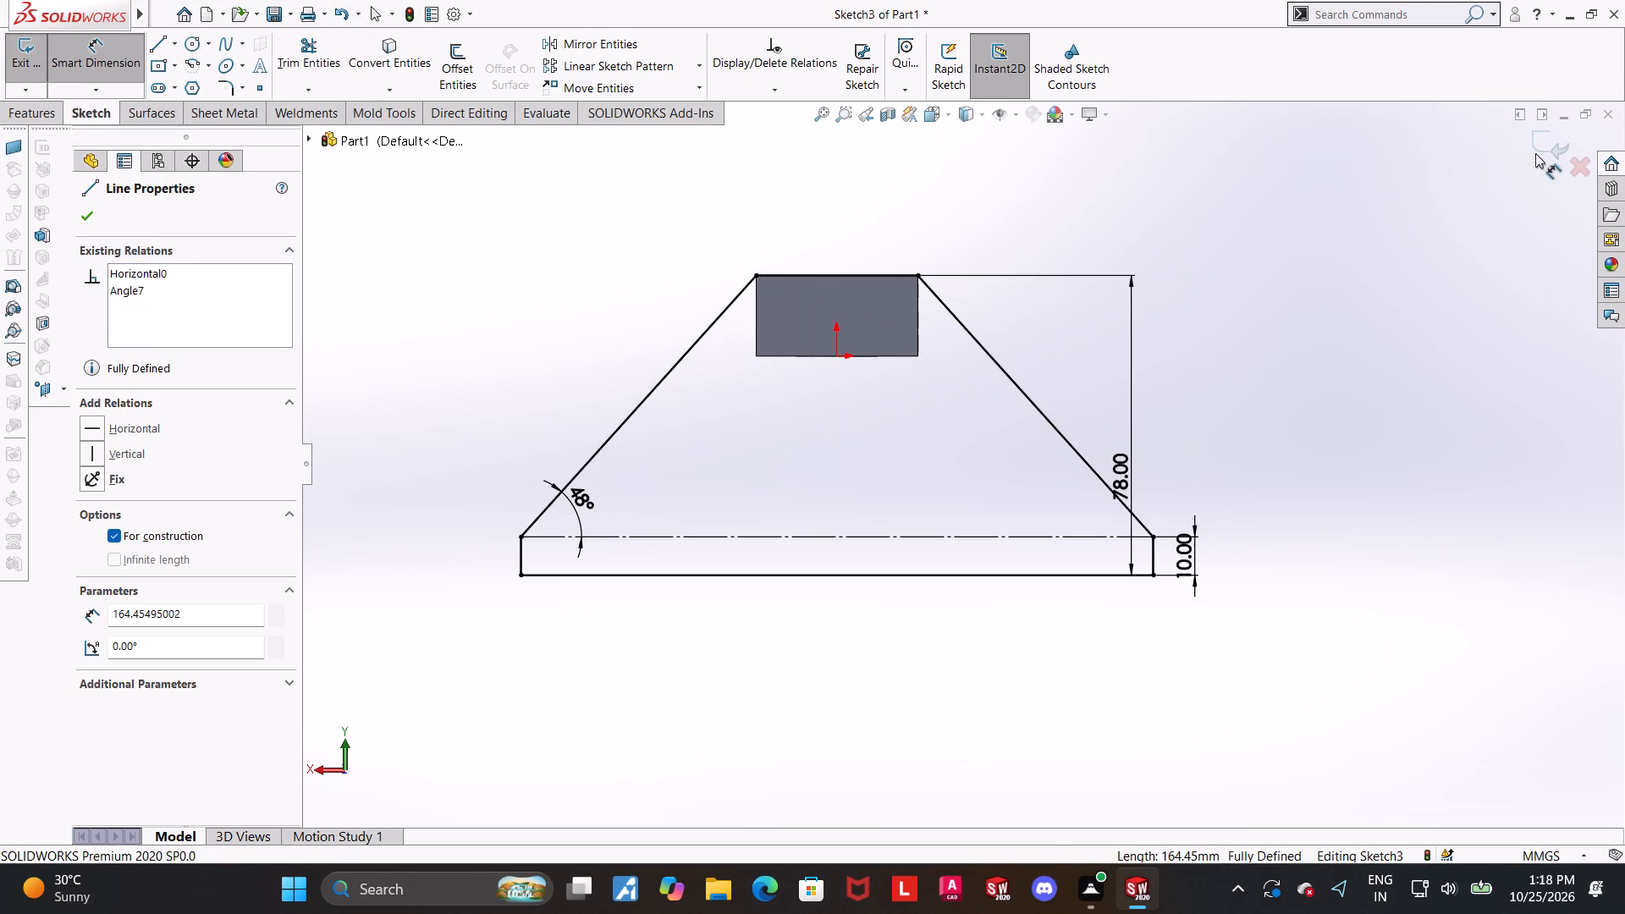
# Exit the sketch and extrude the trapezoidal profile 21 mm blind, reversed toward the round-ended block, with the result merged.
pyautogui.click(1535, 153)
pyautogui.scroll(4, 1529, 159)
pyautogui.click(1540, 131)
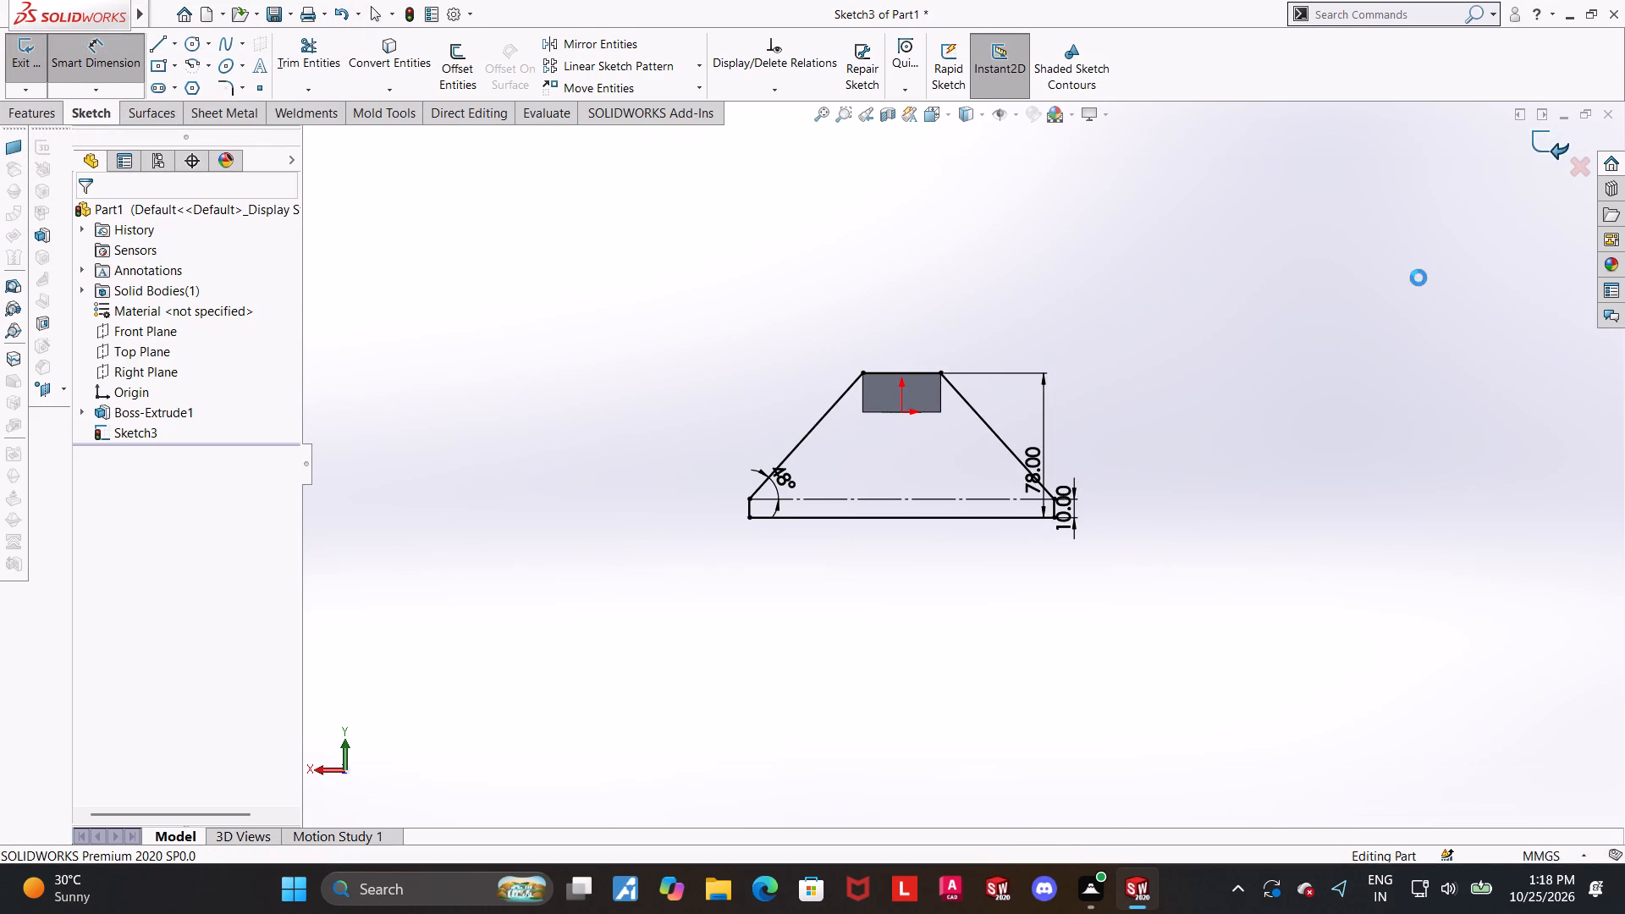
pyautogui.scroll(5, 1386, 290)
pyautogui.moveTo(1034, 383); pyautogui.dragTo(1086, 396, button='middle')
pyautogui.scroll(-2, 1037, 402)
pyautogui.click(67, 59)
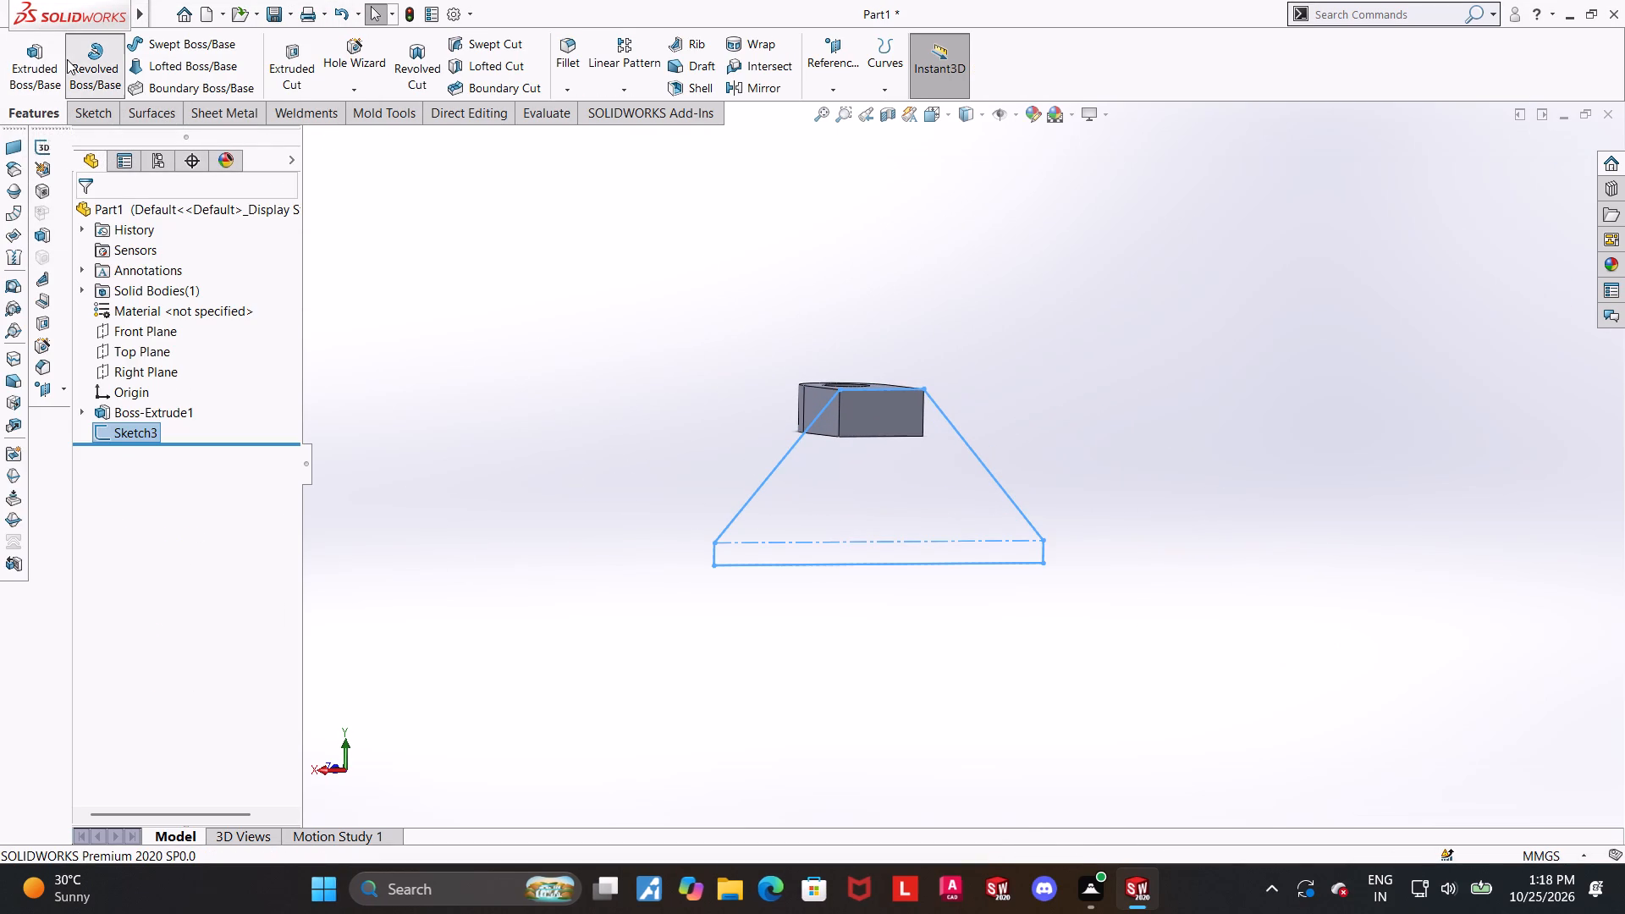
pyautogui.click(118, 212)
pyautogui.click(35, 81)
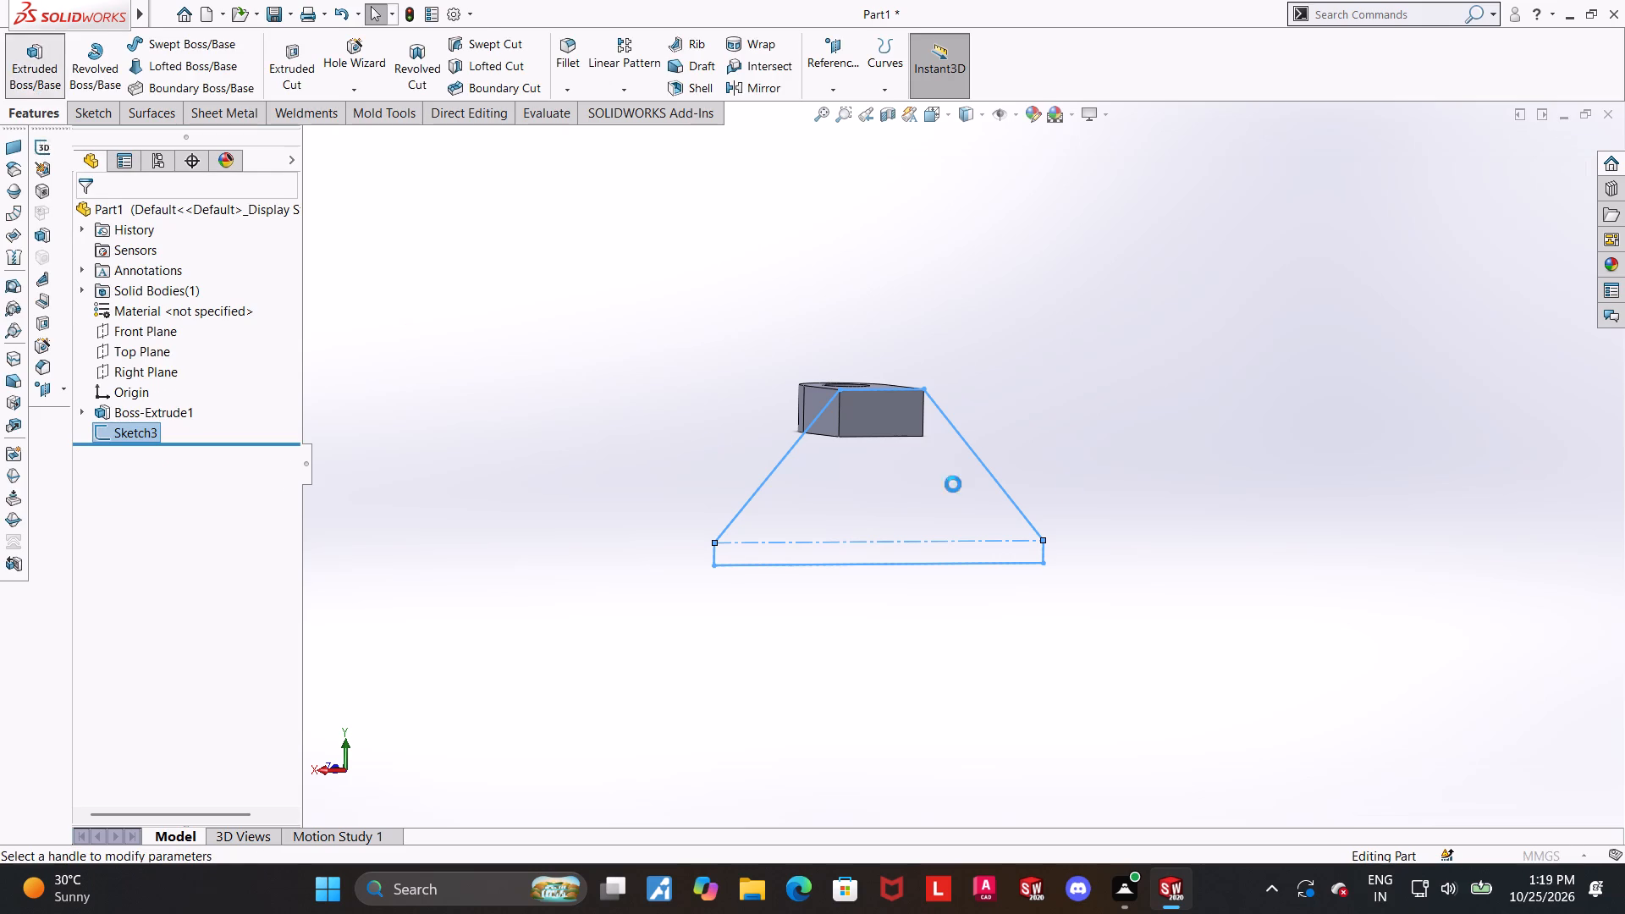
pyautogui.moveTo(1123, 487); pyautogui.dragTo(1254, 493, button='middle')
pyautogui.click(94, 325)
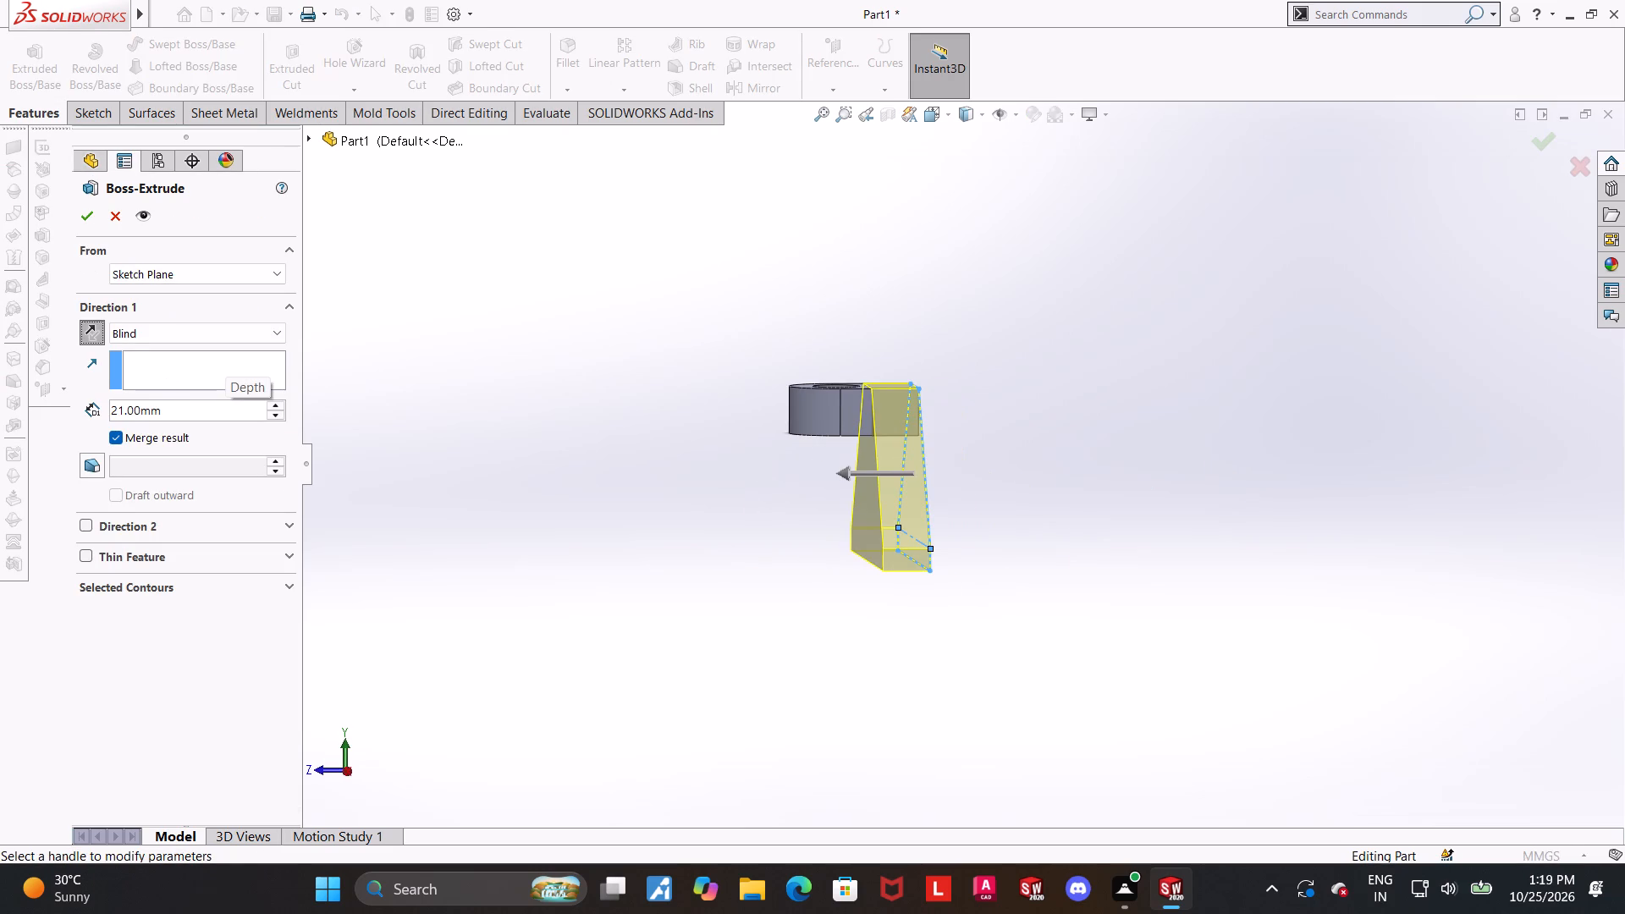
pyautogui.moveTo(993, 381); pyautogui.dragTo(979, 377, button='middle')
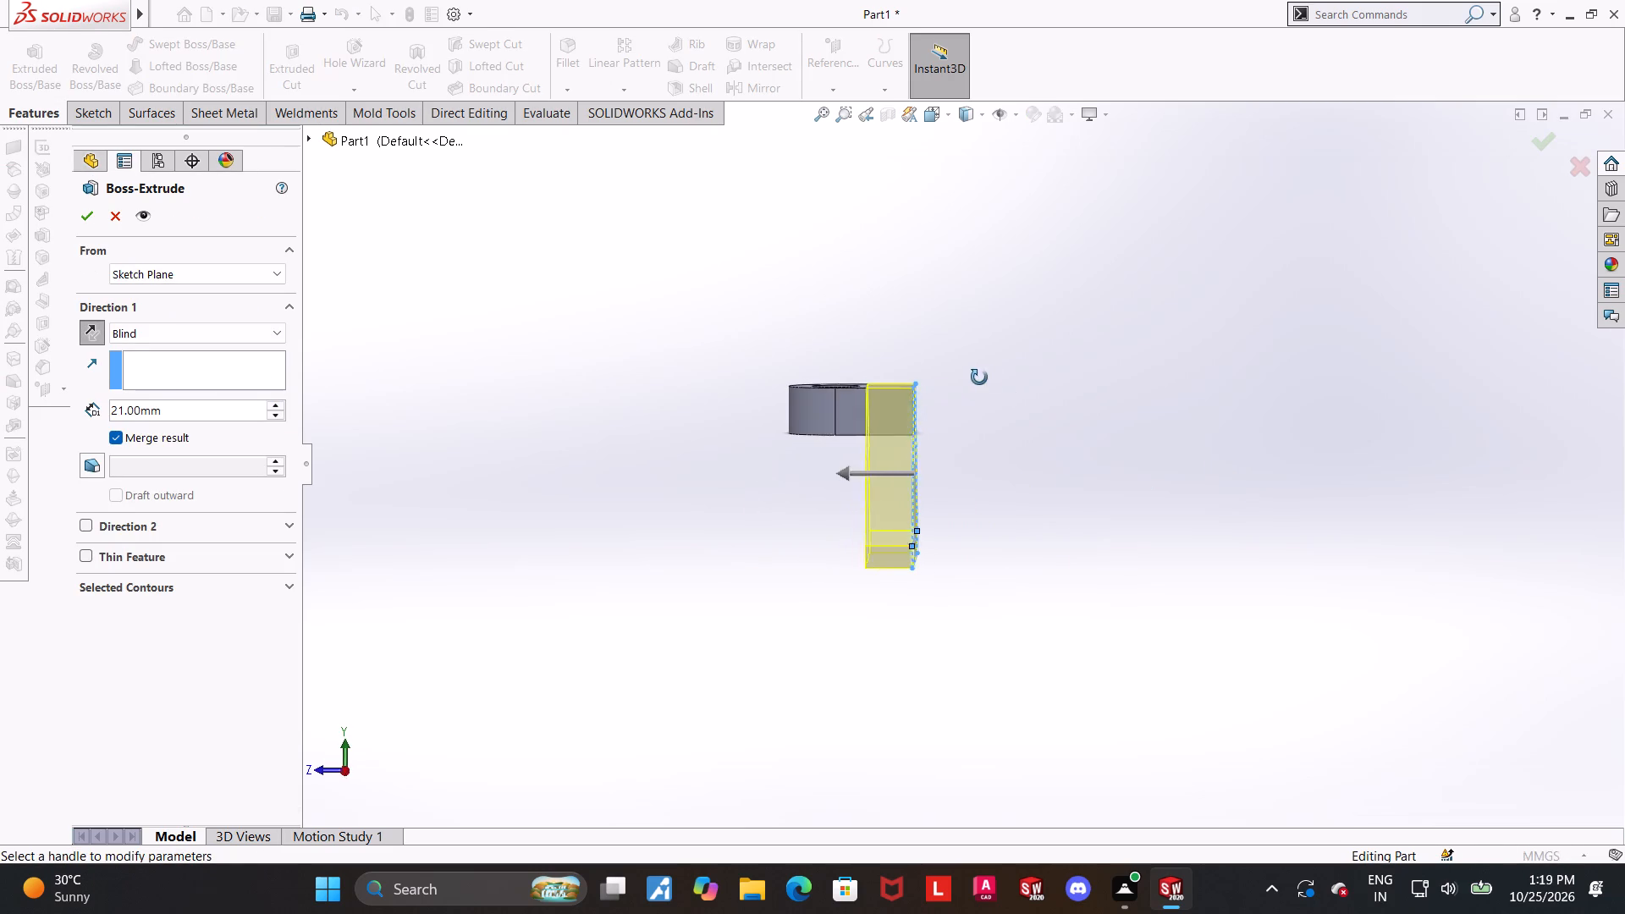
pyautogui.moveTo(979, 377); pyautogui.dragTo(994, 466, button='middle')
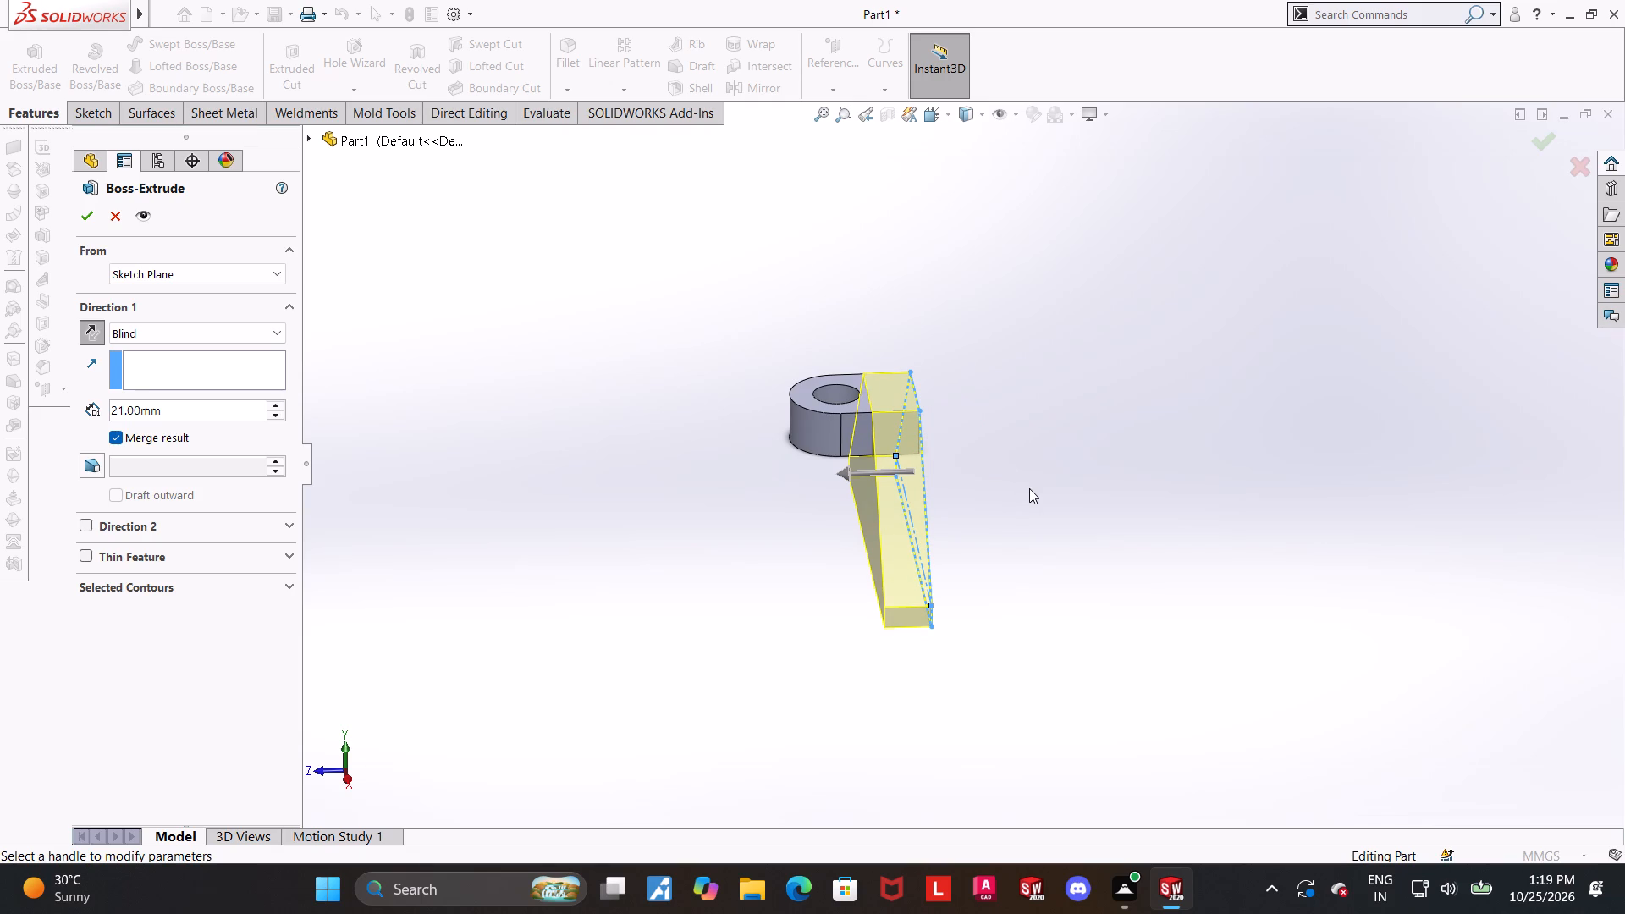
pyautogui.middleClick(1029, 488)
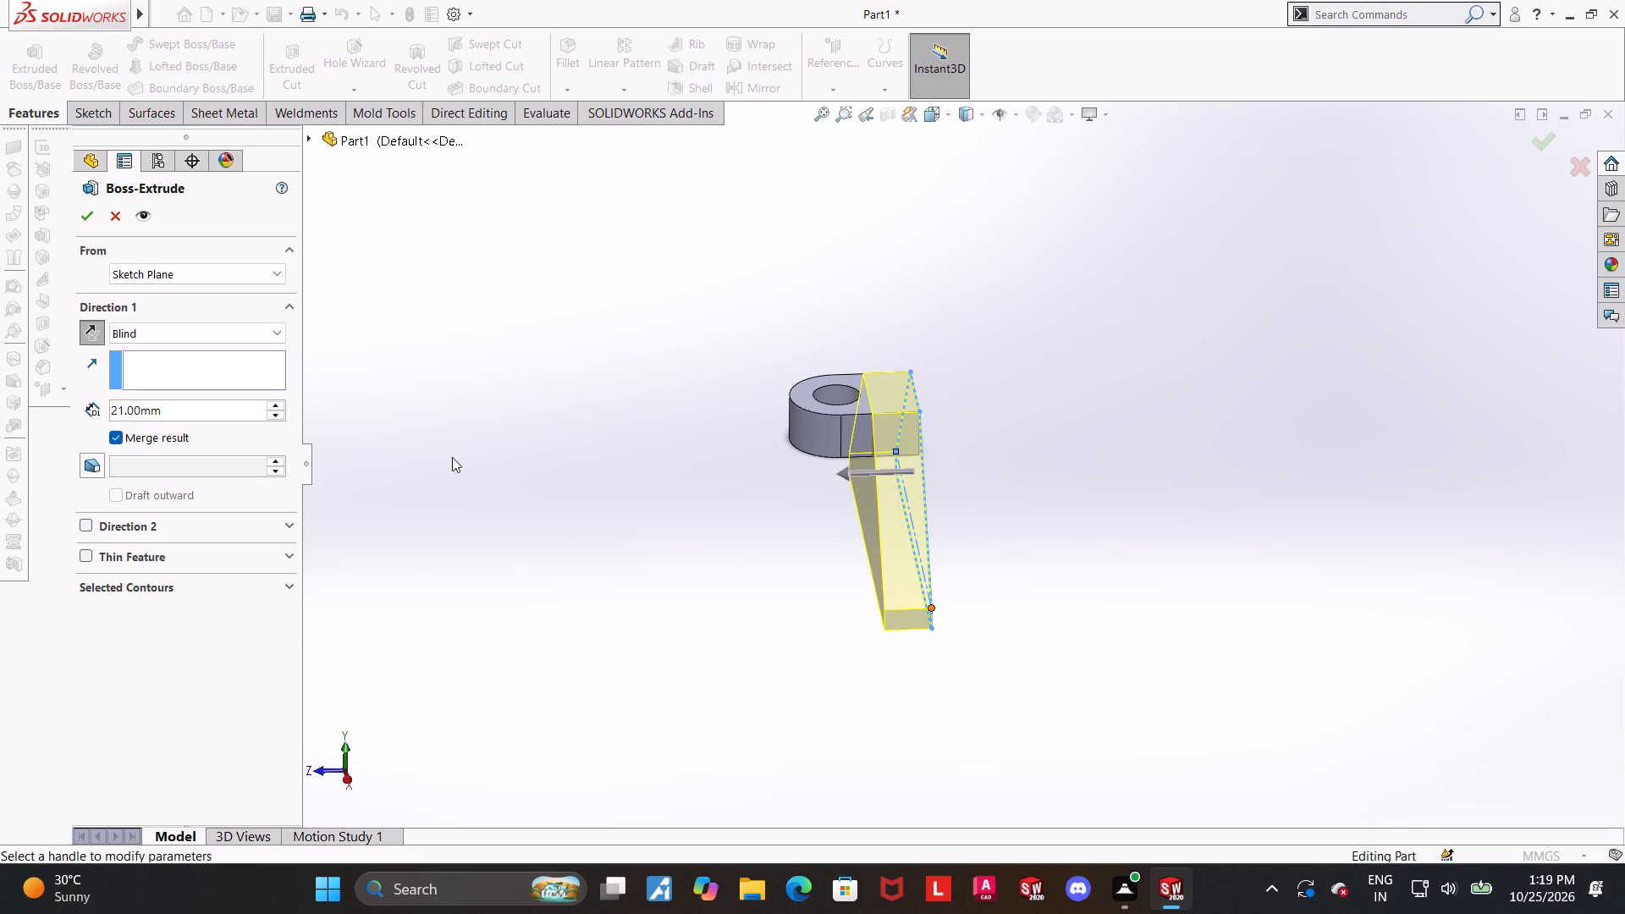
pyautogui.scroll(-1, 74, 212)
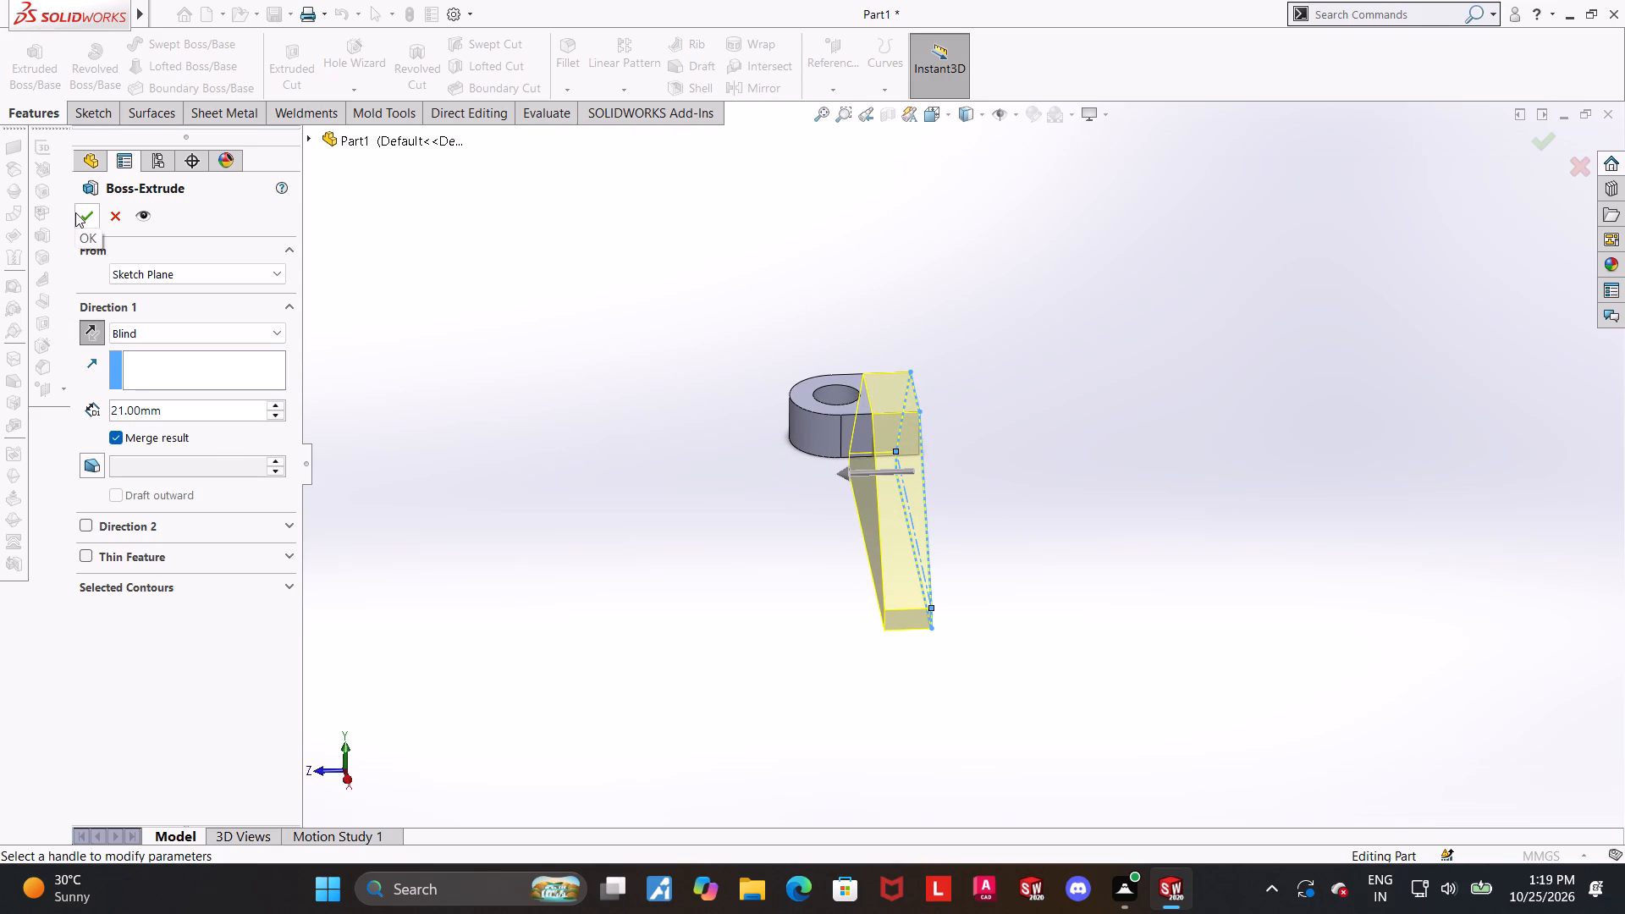
pyautogui.click(75, 212)
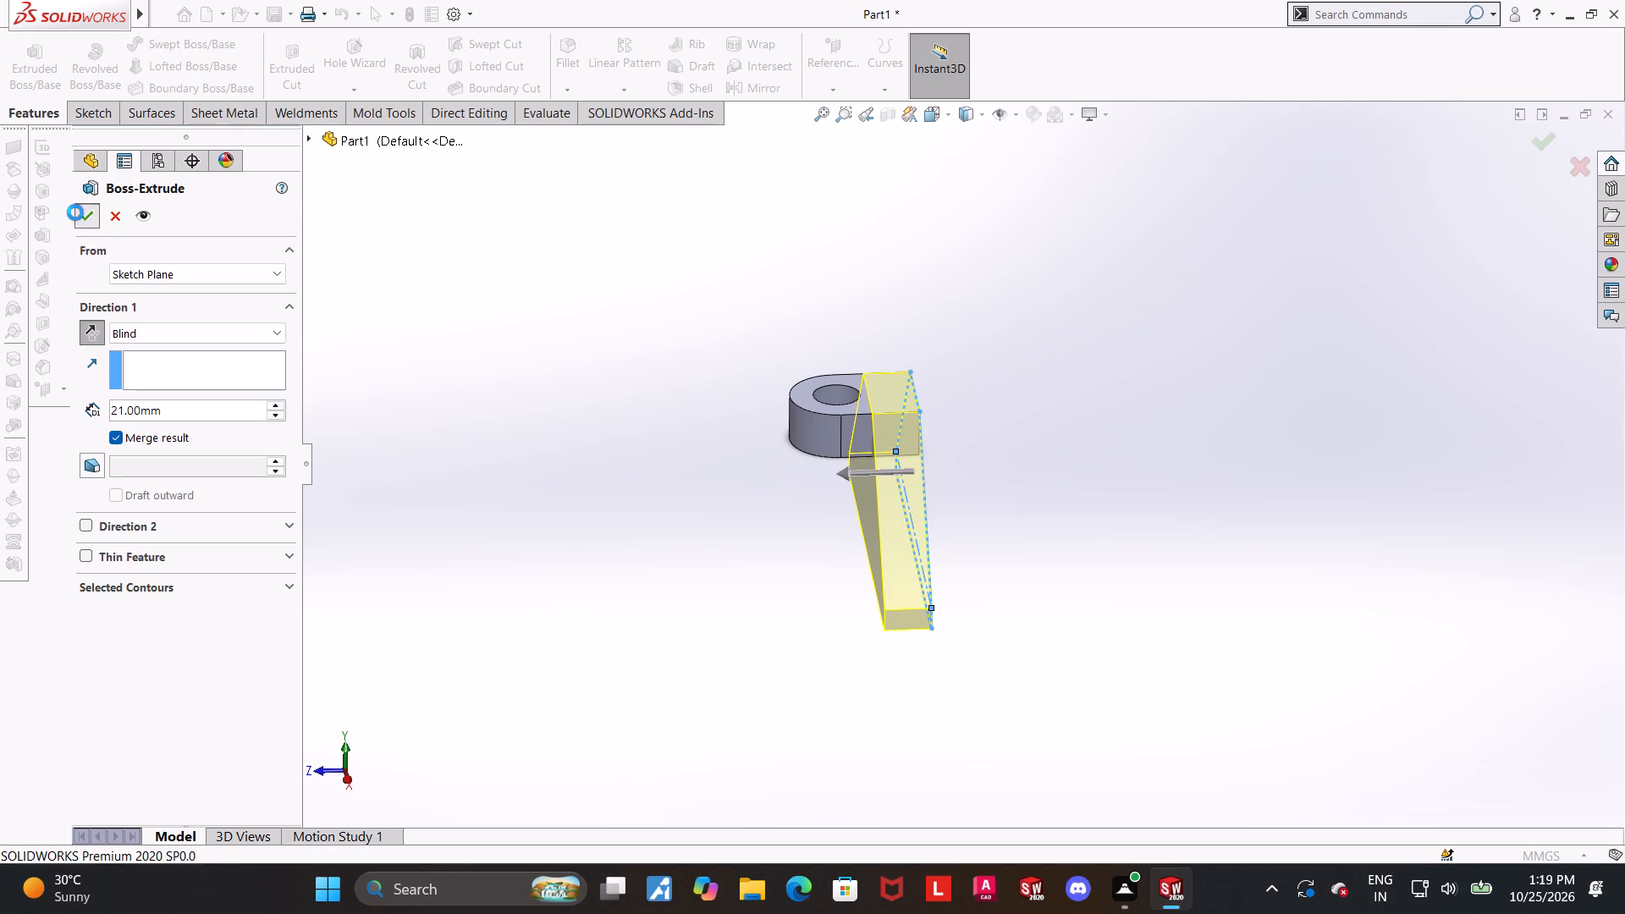
# Start a sketch on the trapezoidal plate's large face from which the round-ended block projects, viewed straight on.
pyautogui.scroll(2, 1058, 355)
pyautogui.scroll(-1, 1126, 360)
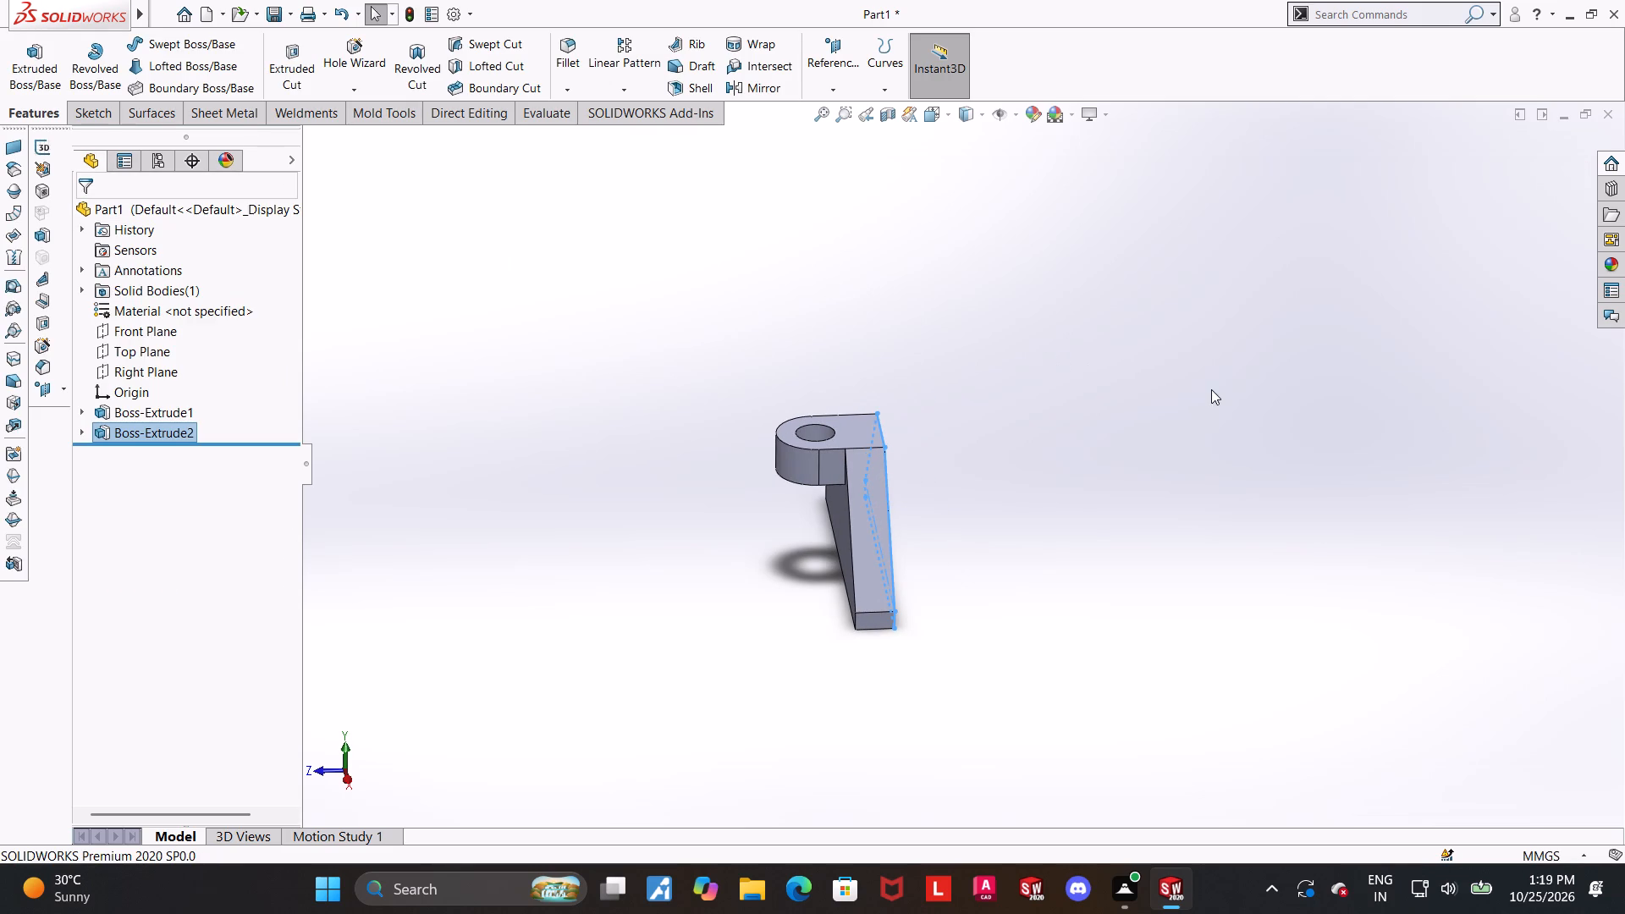
pyautogui.click(1093, 484)
pyautogui.moveTo(1019, 511); pyautogui.dragTo(1215, 449, button='middle')
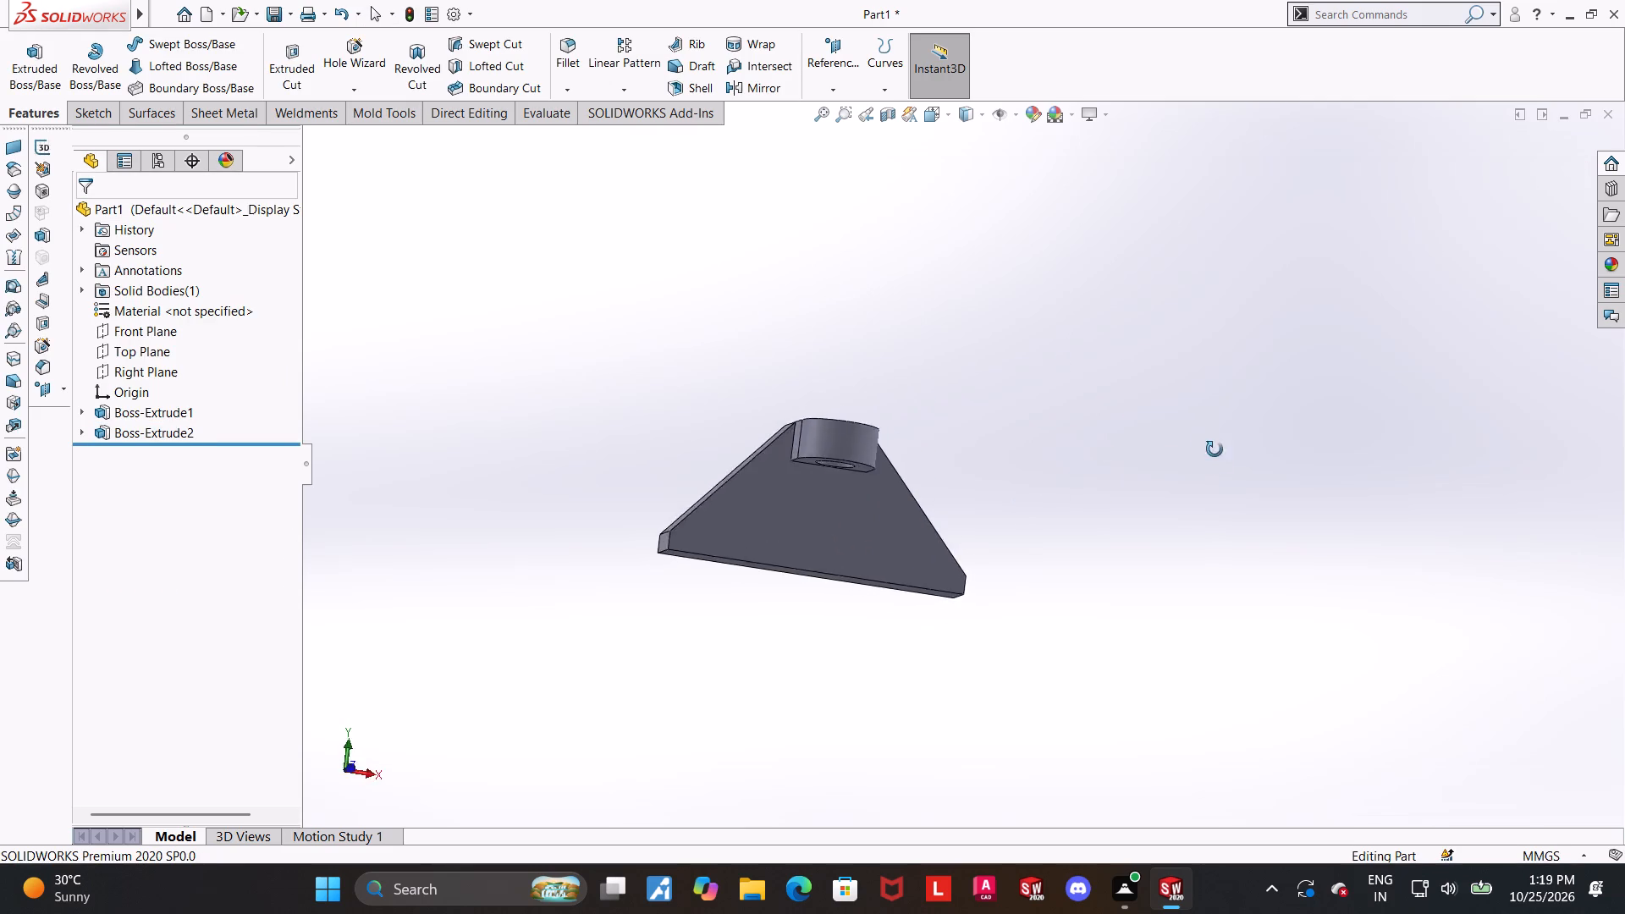
pyautogui.moveTo(1215, 449); pyautogui.dragTo(1184, 555, button='middle')
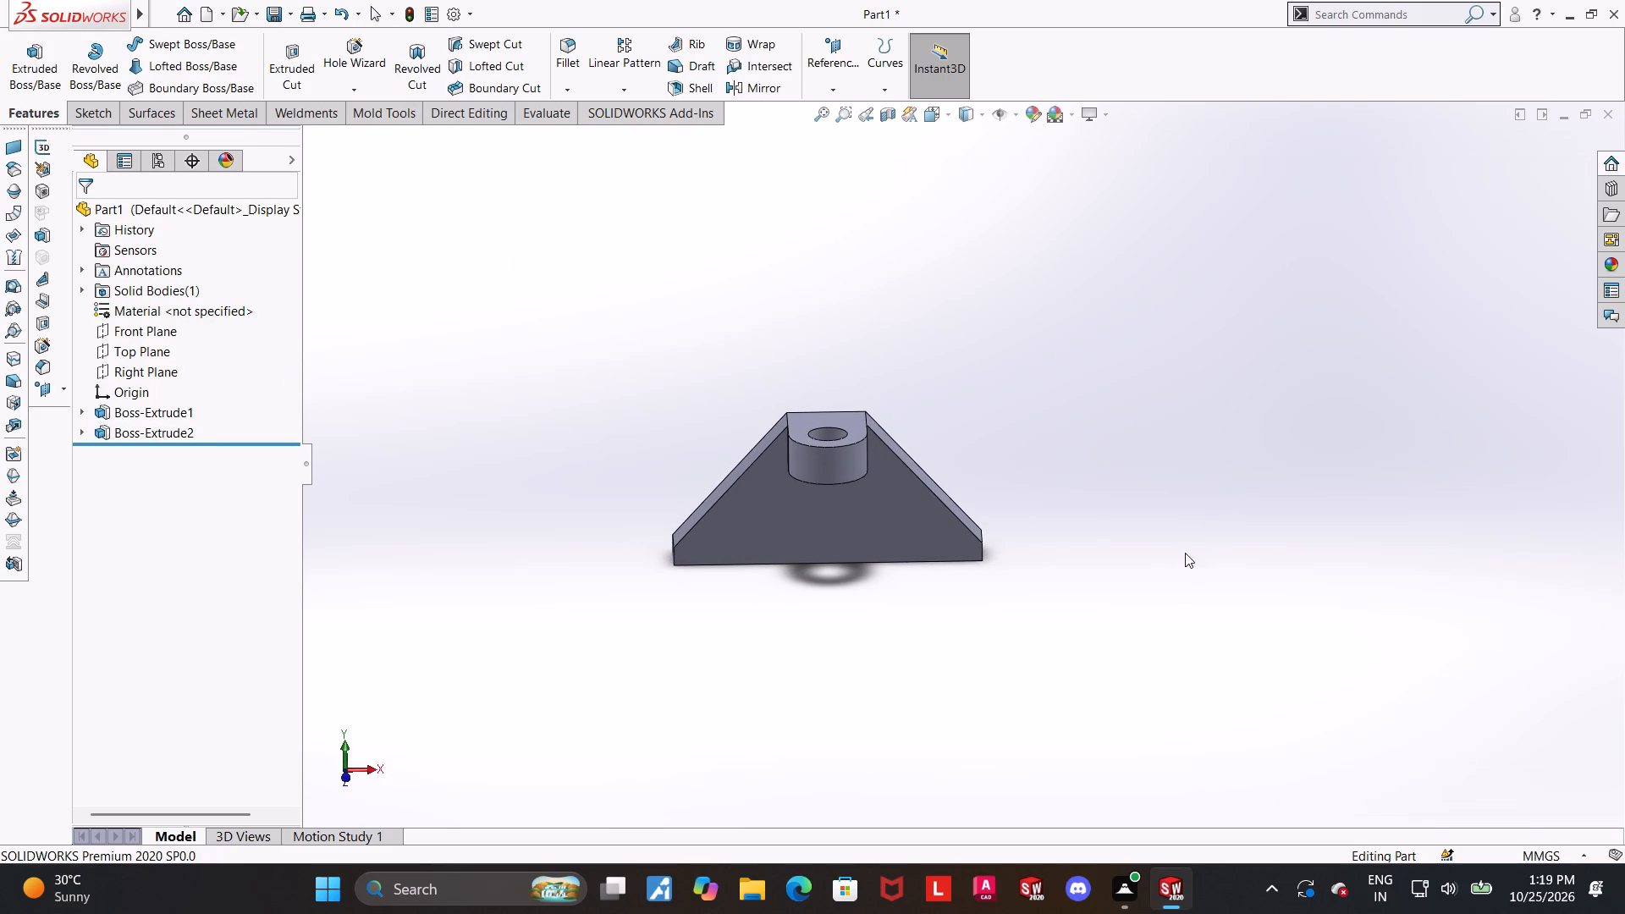
pyautogui.click(1139, 559)
pyautogui.scroll(1, 934, 580)
pyautogui.moveTo(928, 576); pyautogui.dragTo(901, 476, button='middle')
pyautogui.click(879, 513)
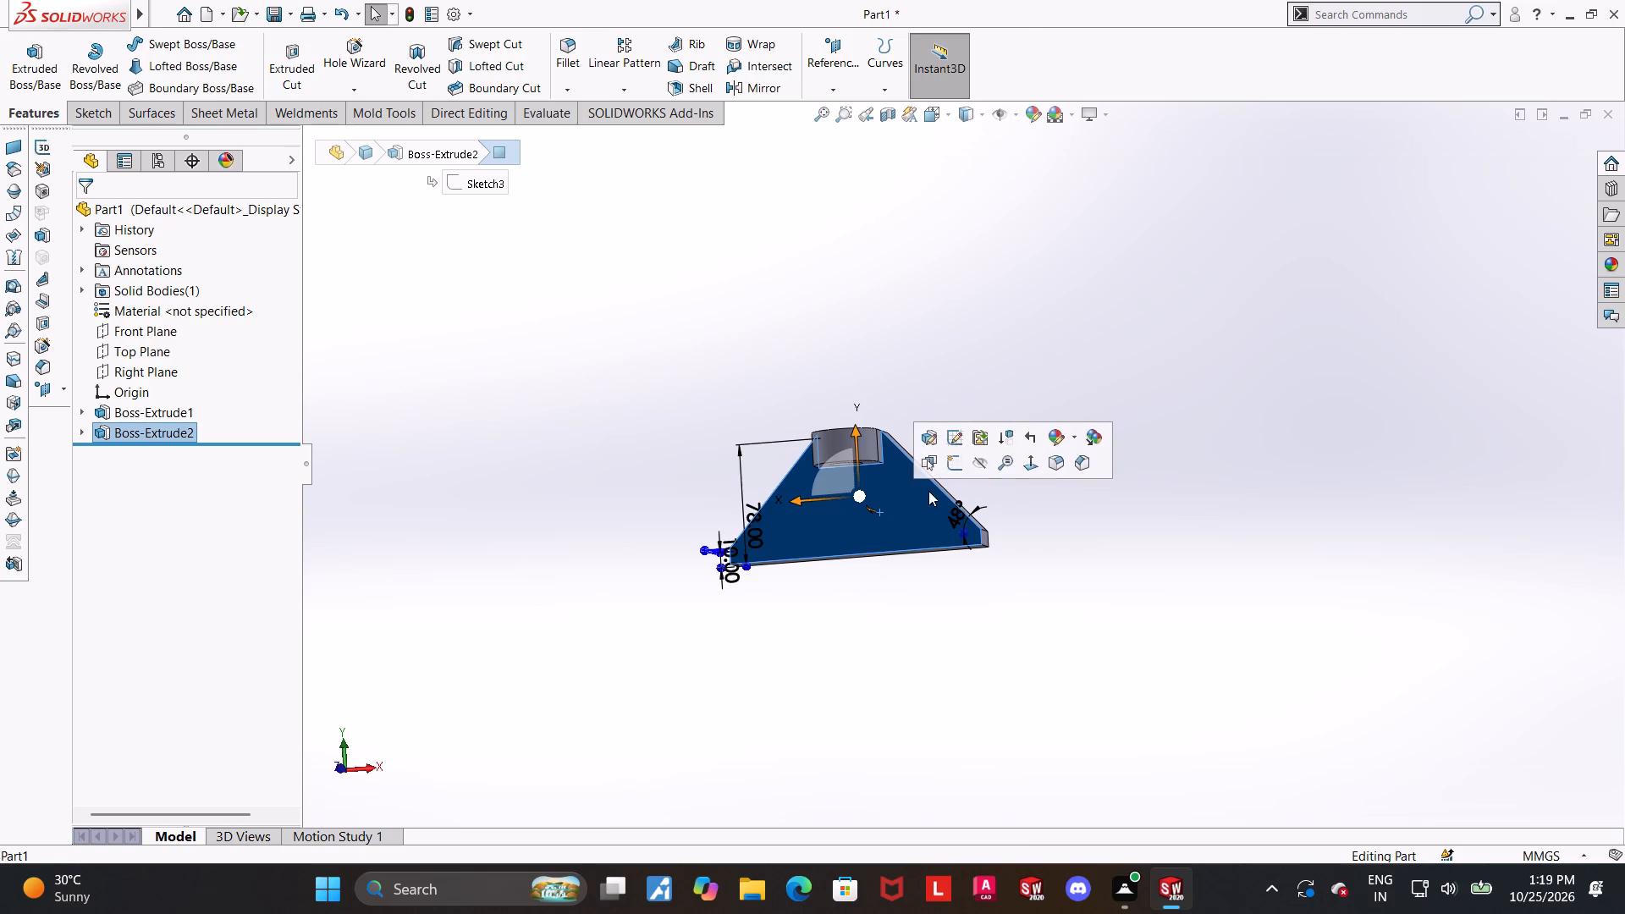
pyautogui.click(945, 462)
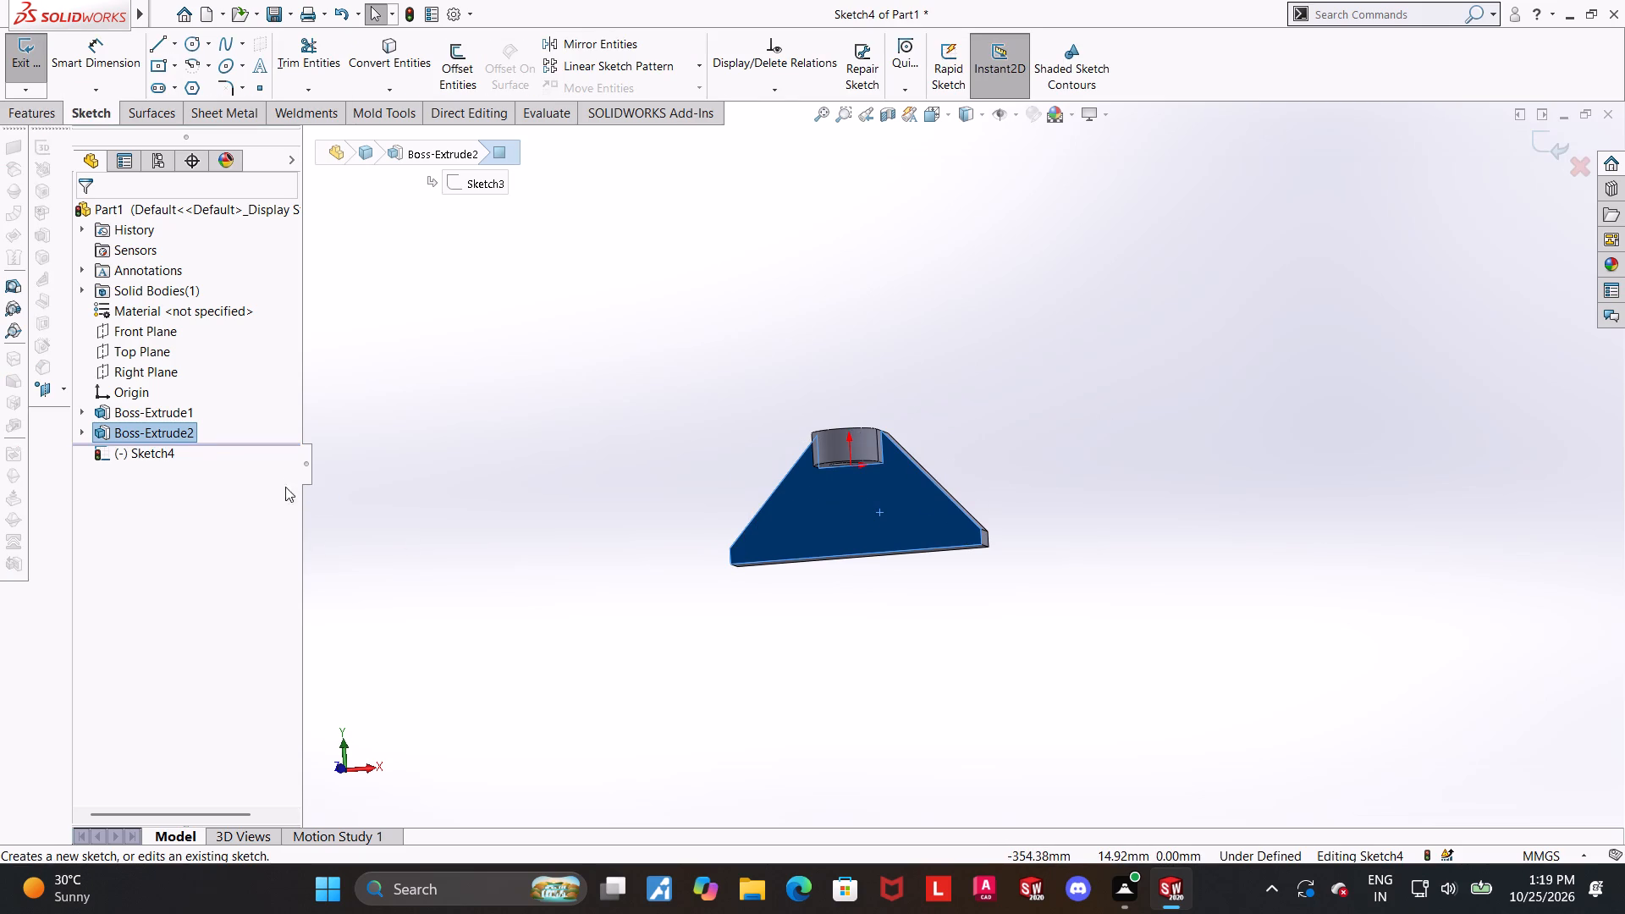
pyautogui.click(162, 444)
pyautogui.click(202, 424)
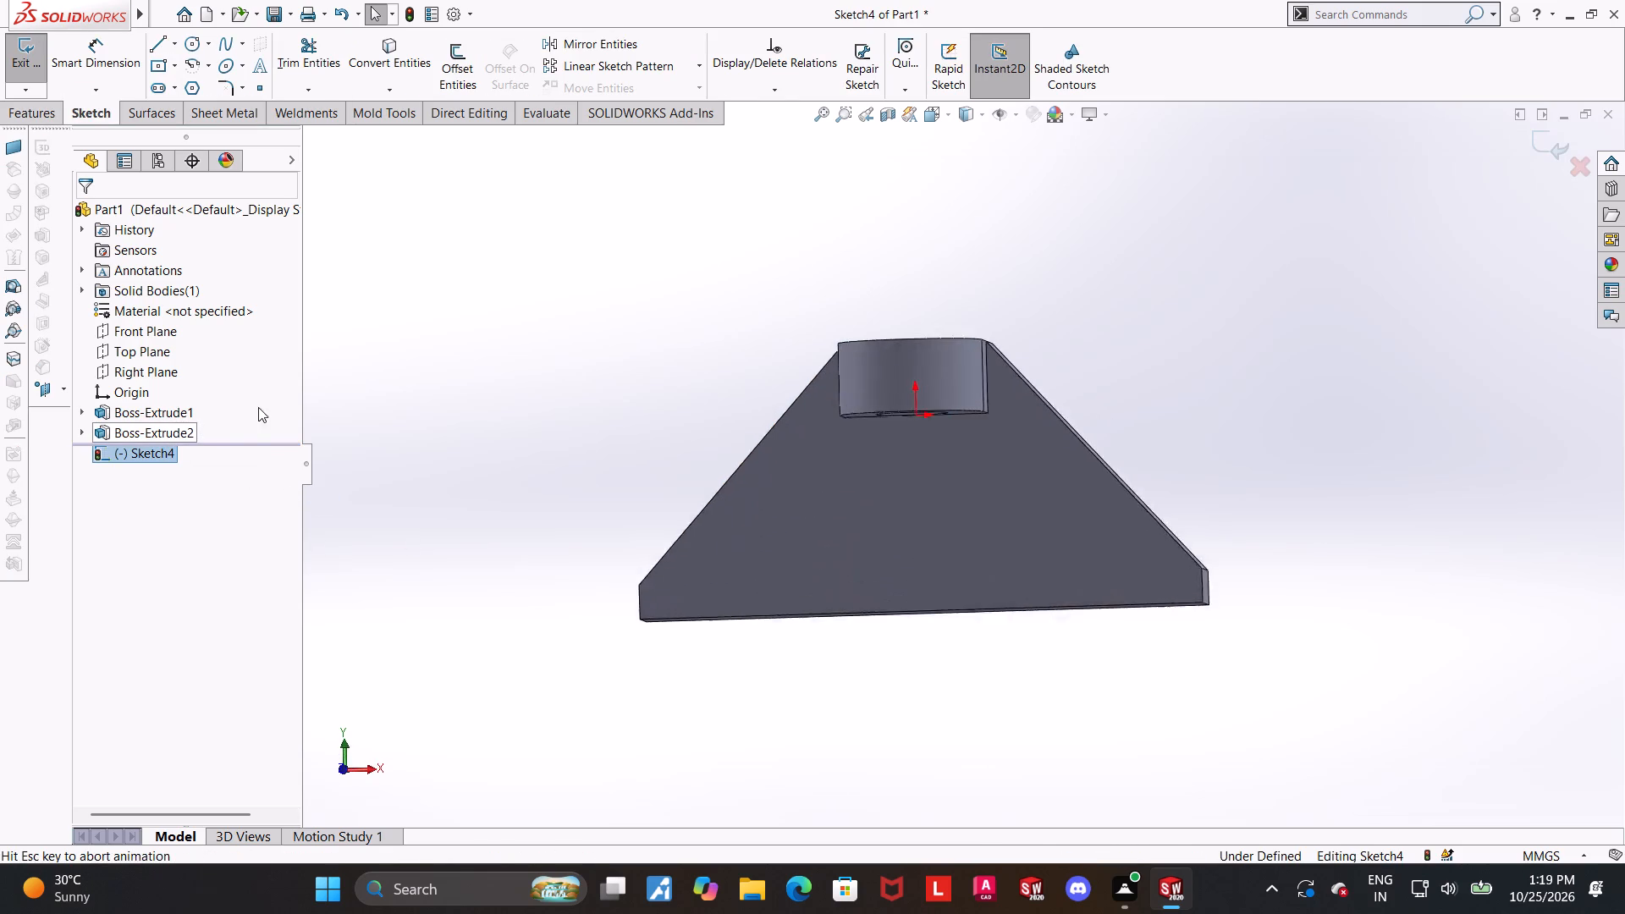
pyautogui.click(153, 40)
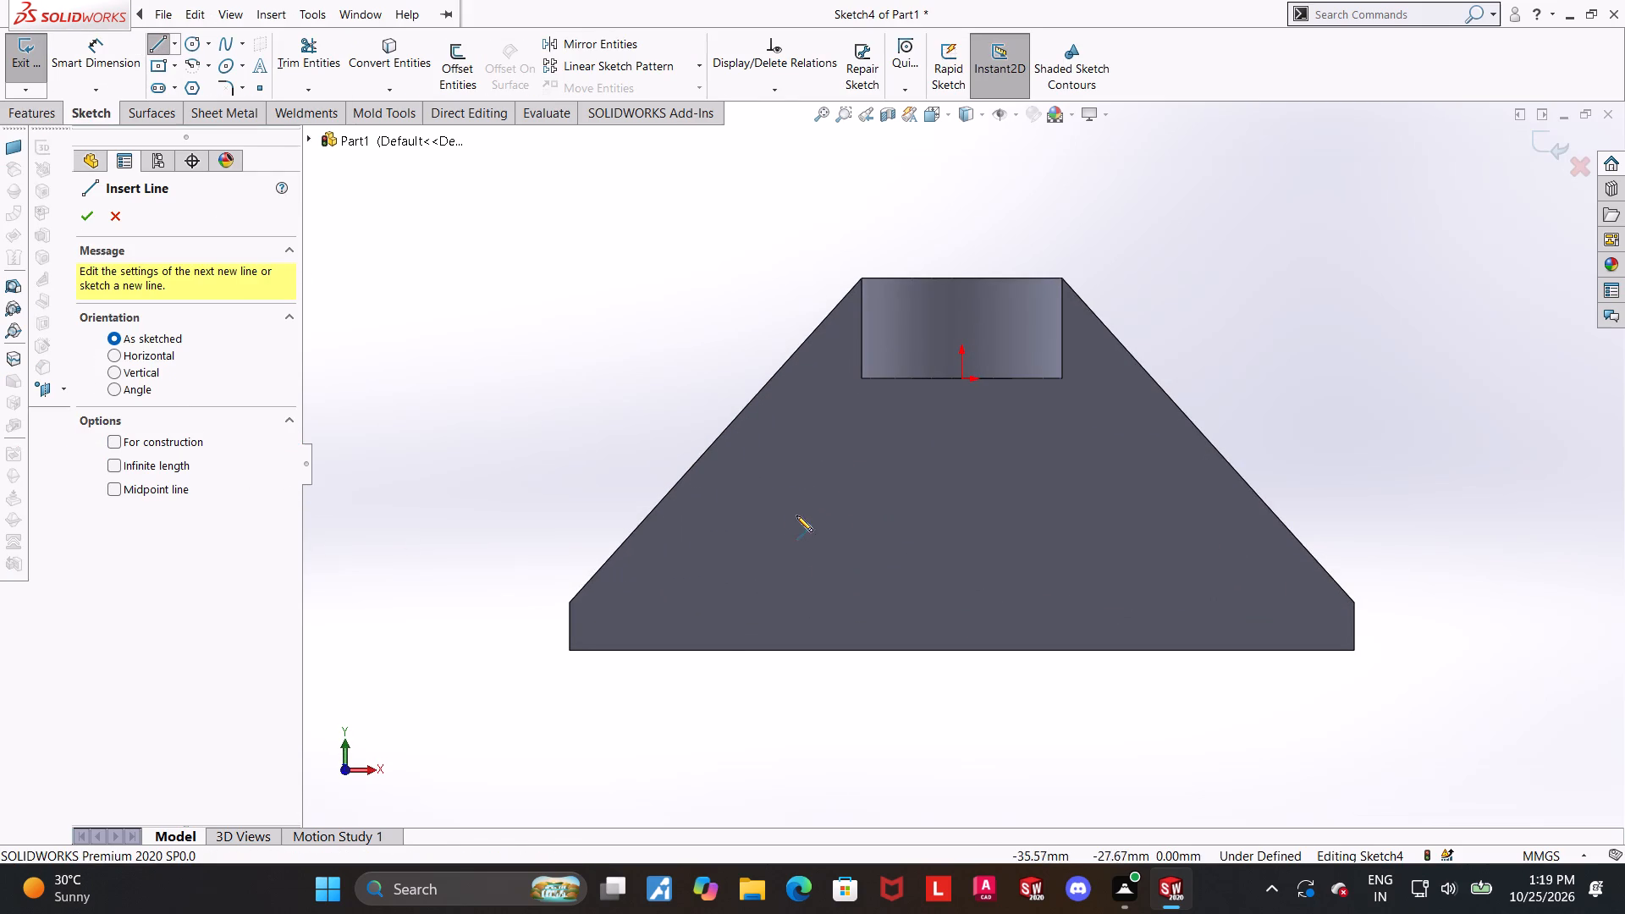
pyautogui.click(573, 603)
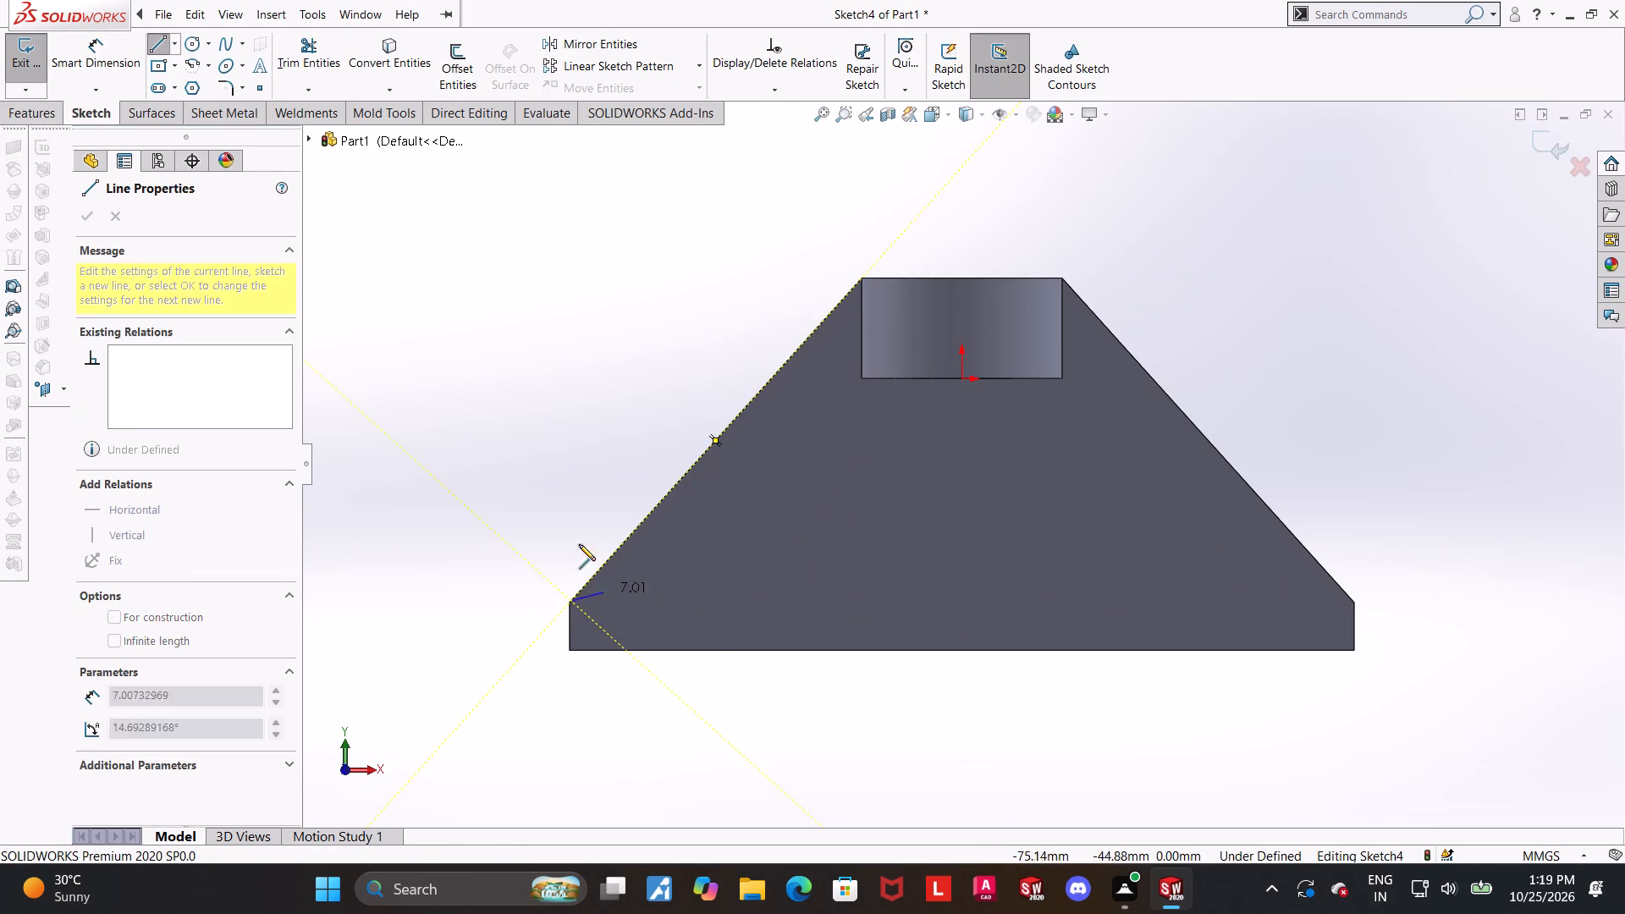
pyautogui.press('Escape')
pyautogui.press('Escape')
# Draw a stepped line between the plate's two lower slant corners, with a central raised section about 57 mm wide.
pyautogui.click(153, 48)
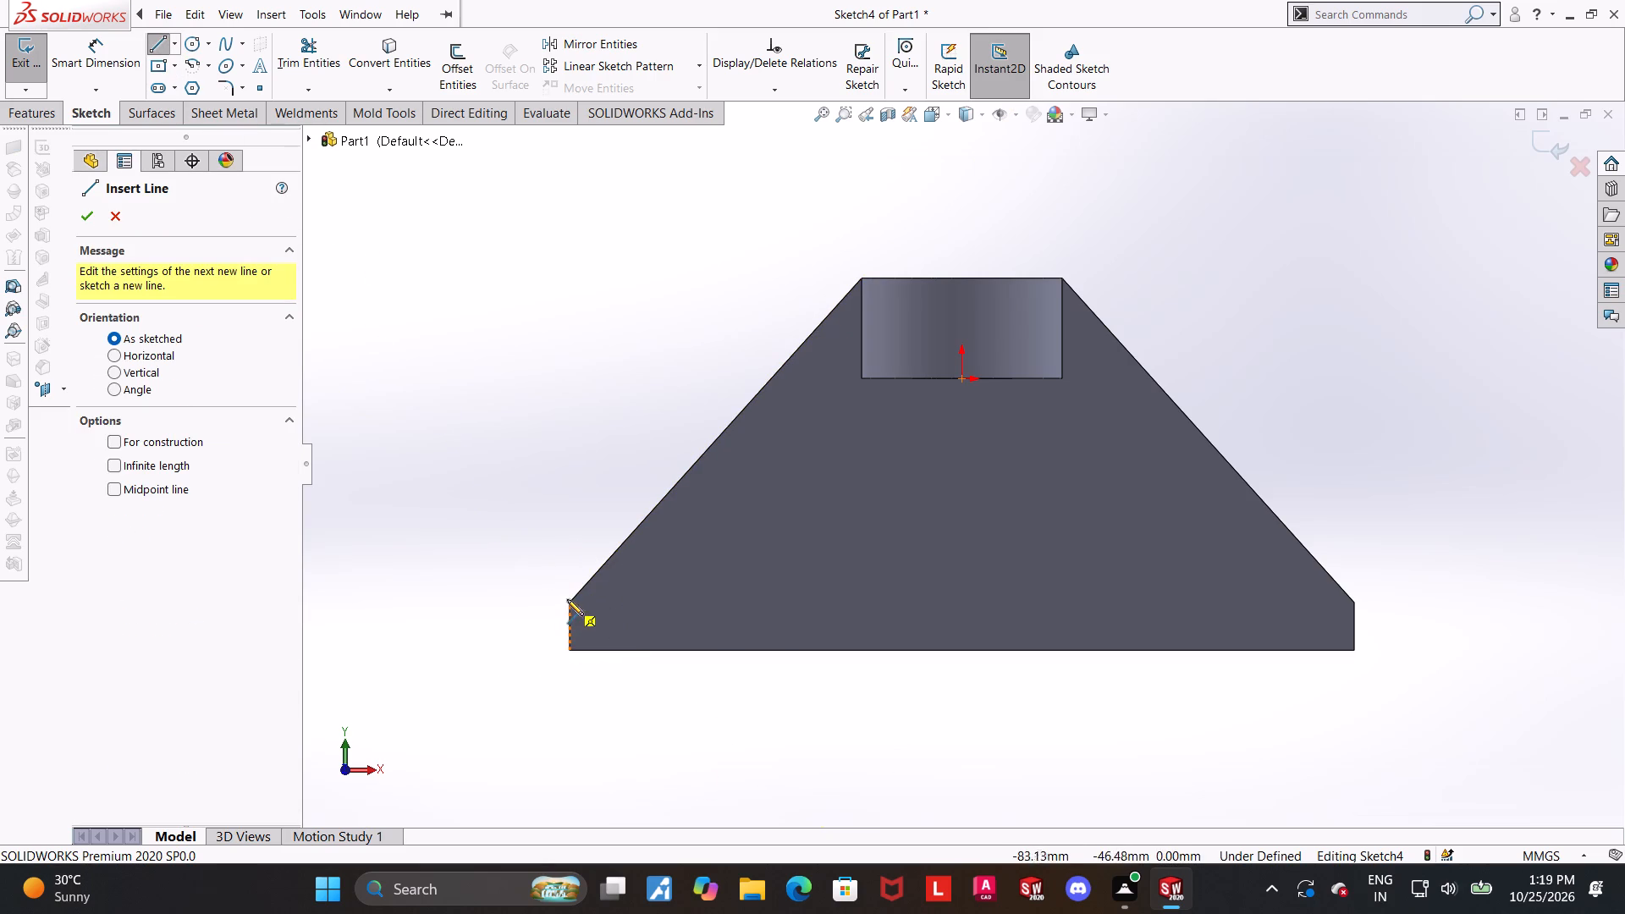
pyautogui.click(570, 601)
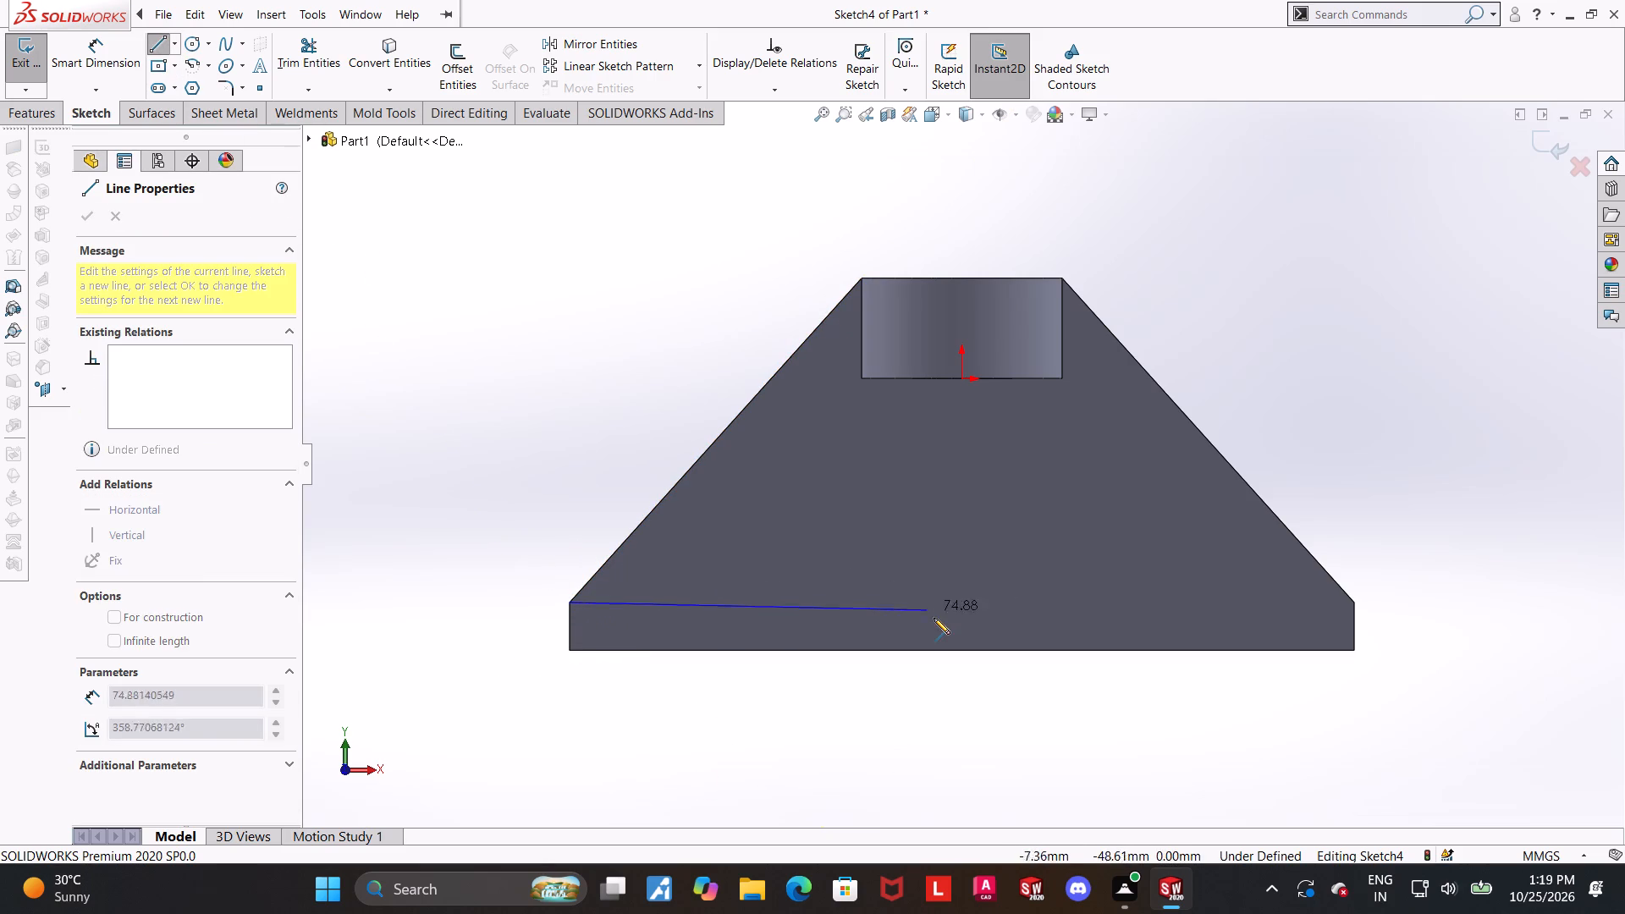
pyautogui.click(821, 597)
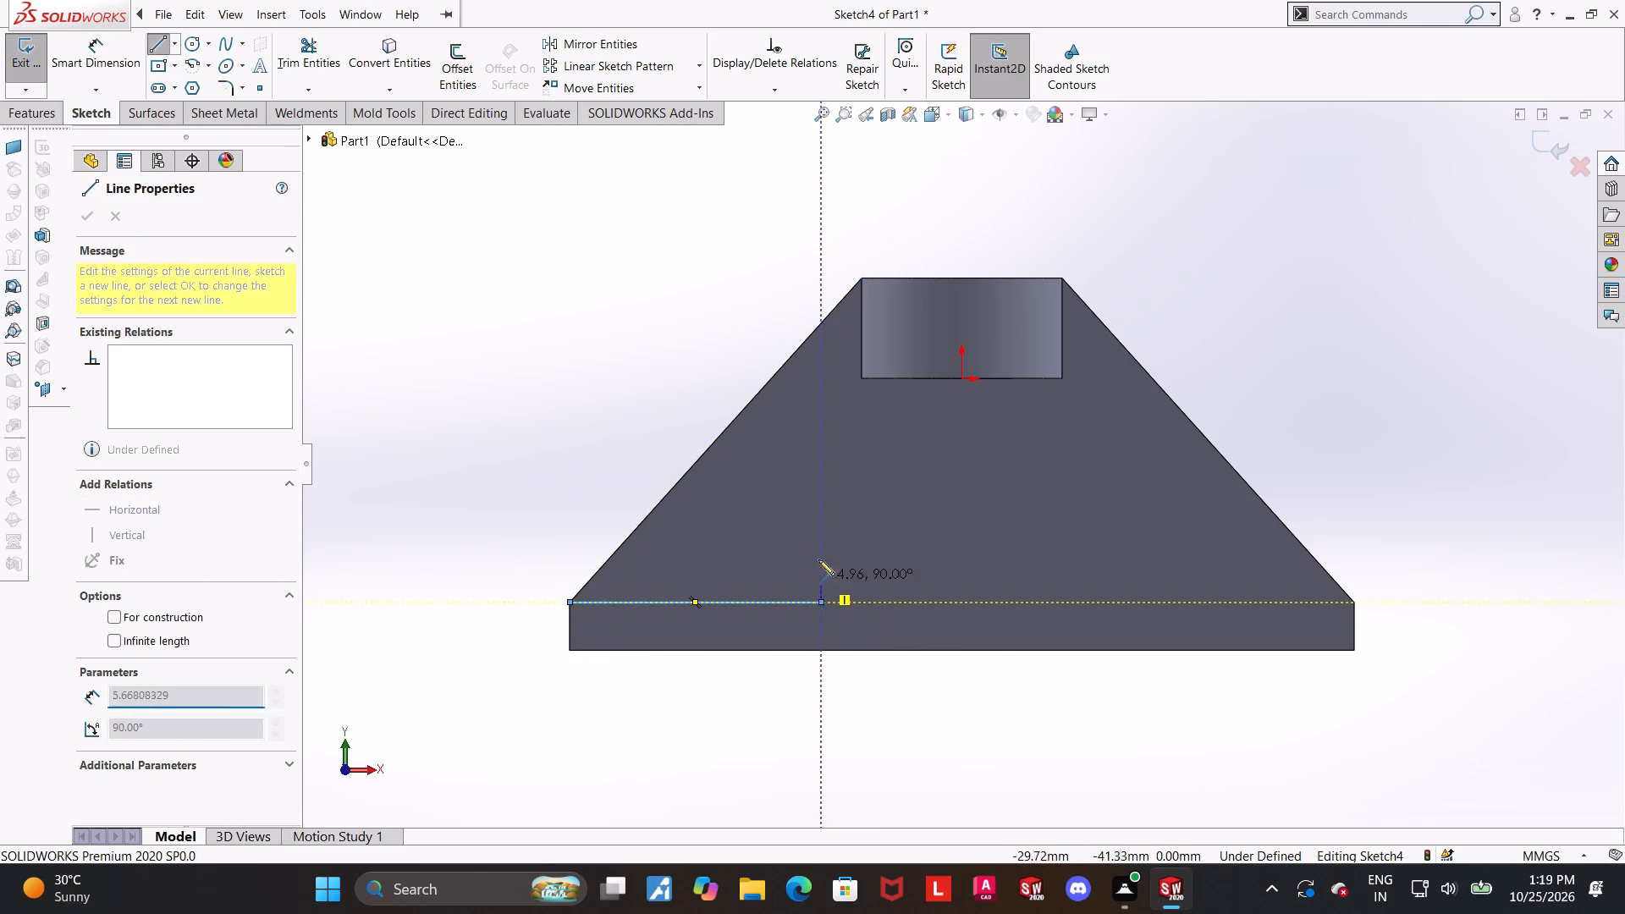
pyautogui.click(816, 546)
pyautogui.click(1091, 544)
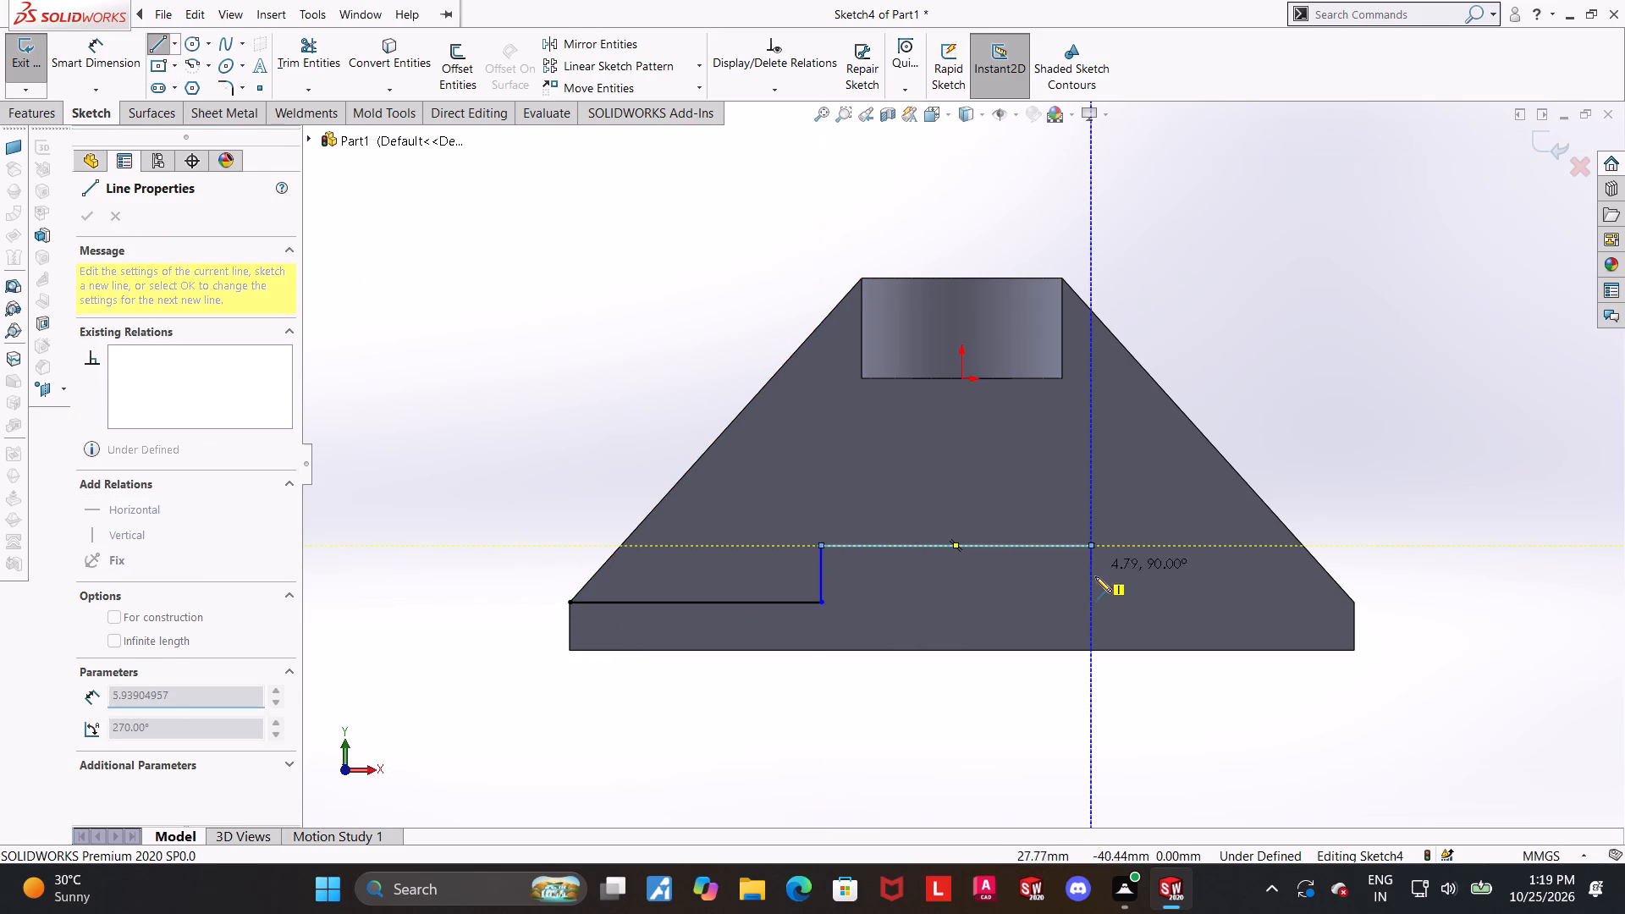
pyautogui.click(1095, 600)
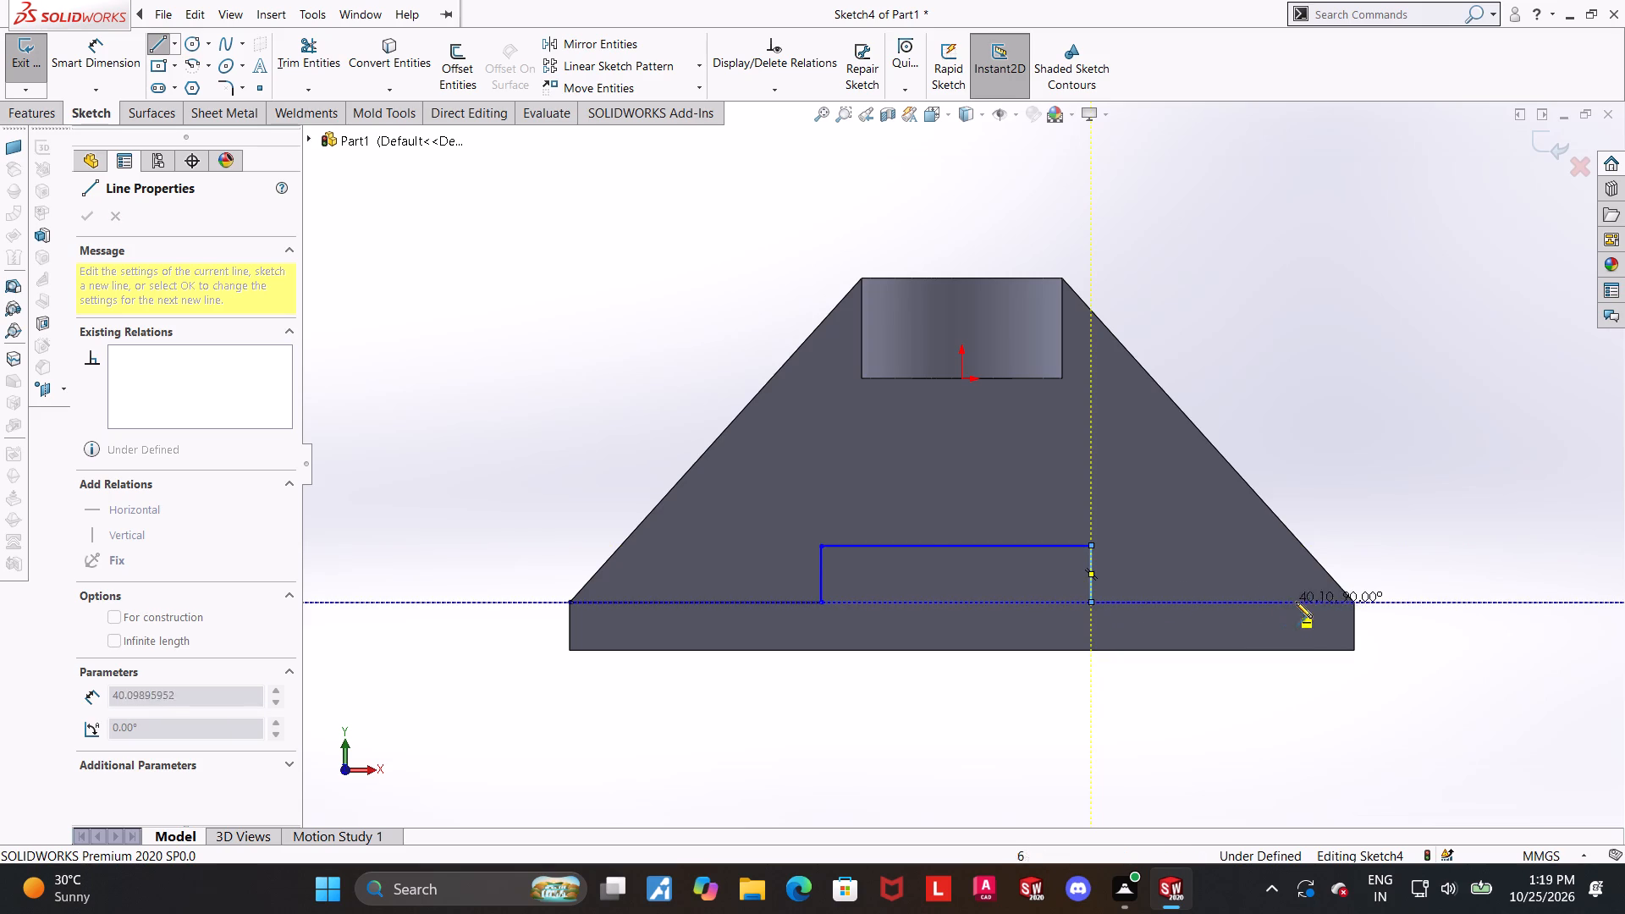
pyautogui.click(1354, 604)
pyautogui.press('Escape')
pyautogui.press('Escape')
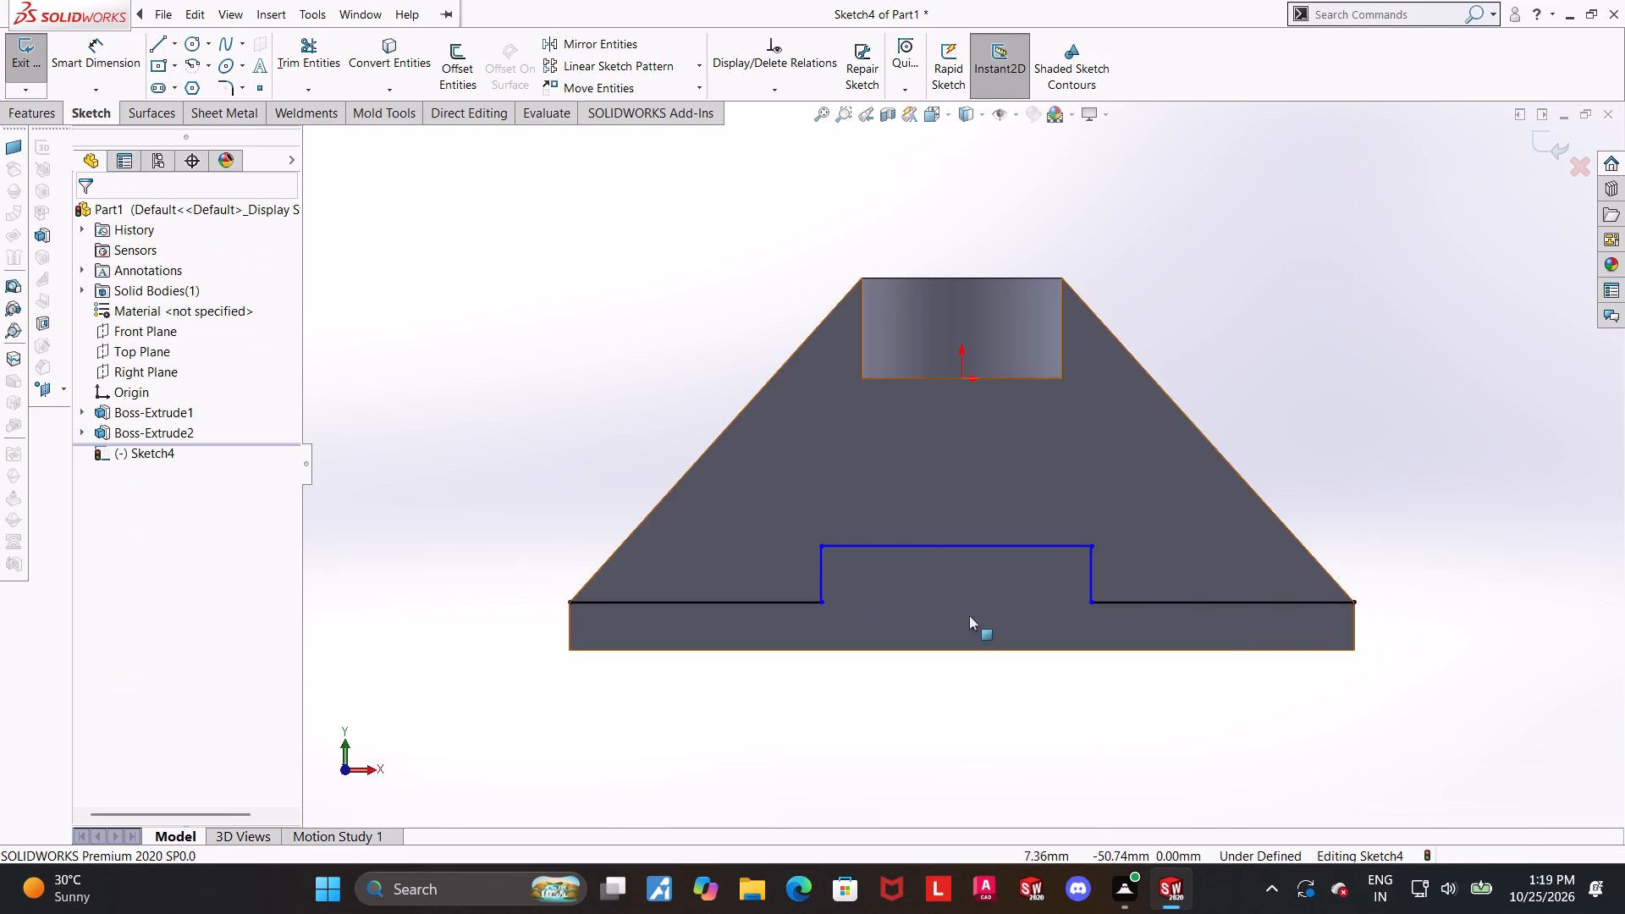
pyautogui.press('Escape')
# Close the stepped profile with lines along the plate's short left edge, bottom edge and short right edge.
pyautogui.click(155, 47)
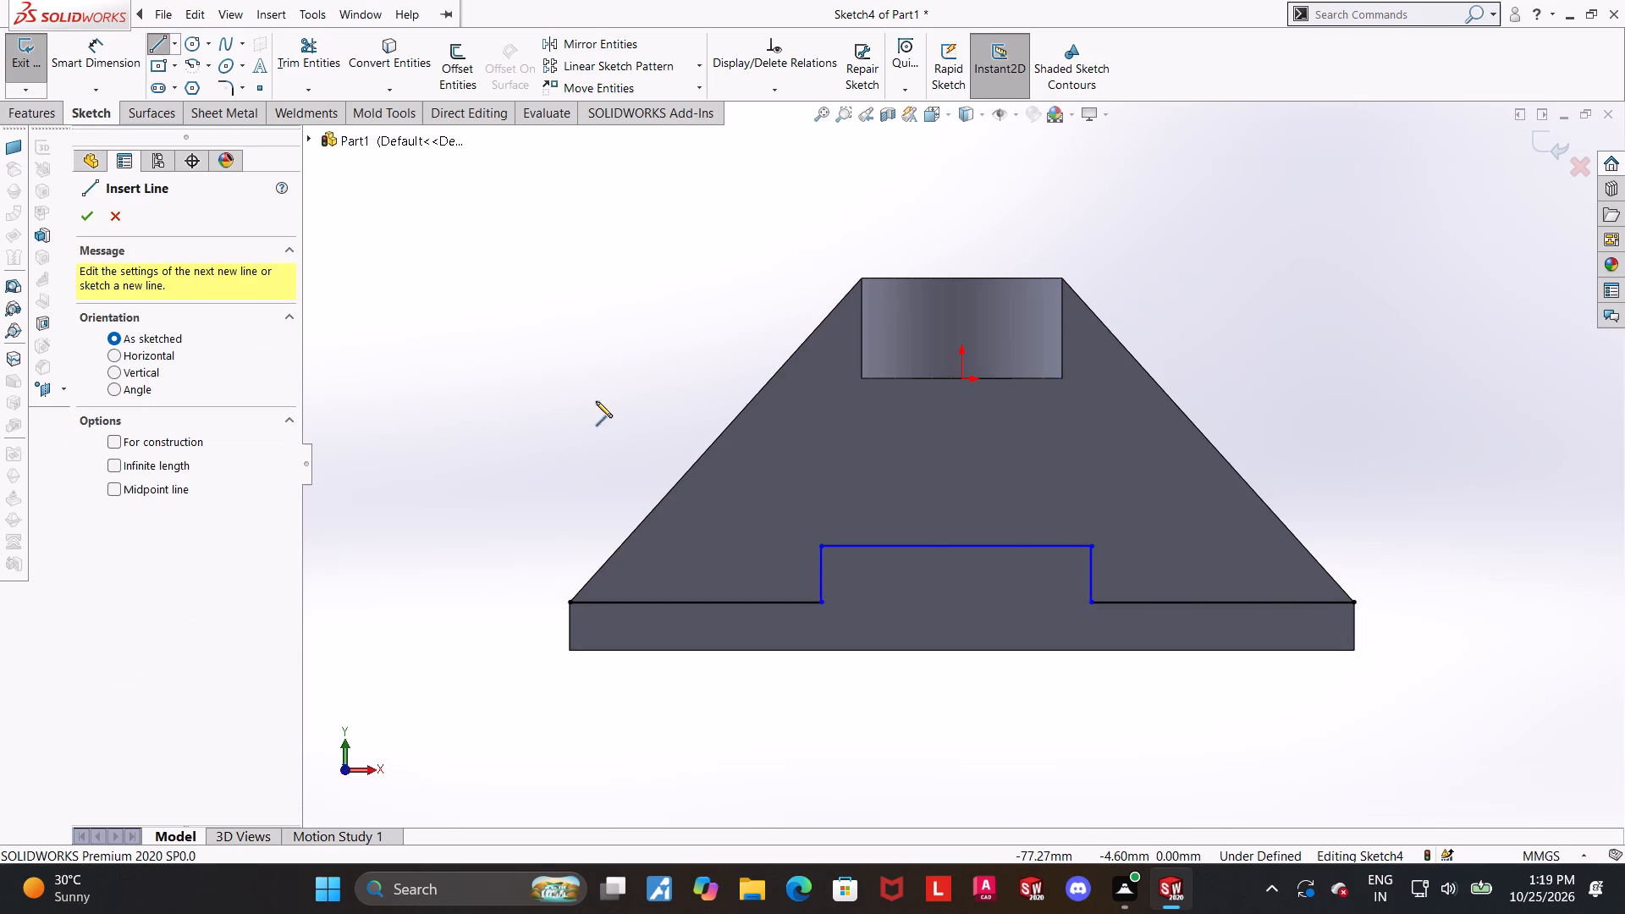
pyautogui.click(567, 602)
pyautogui.click(569, 649)
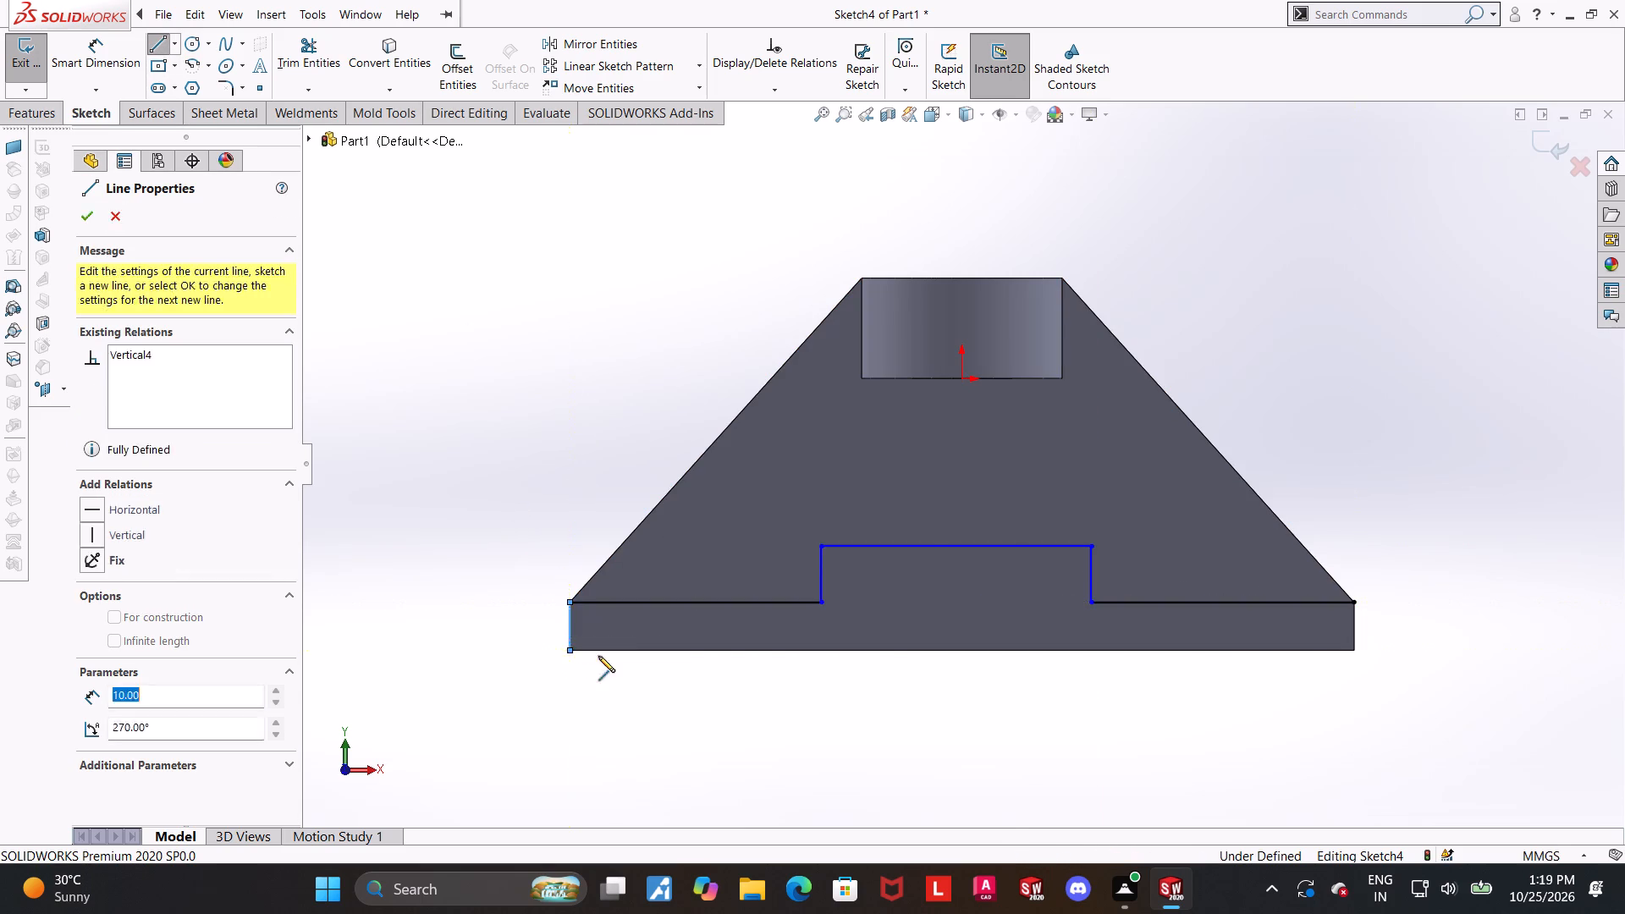
pyautogui.click(1352, 647)
pyautogui.click(1354, 603)
pyautogui.press('Escape')
pyautogui.press('Escape')
pyautogui.press('Escape')
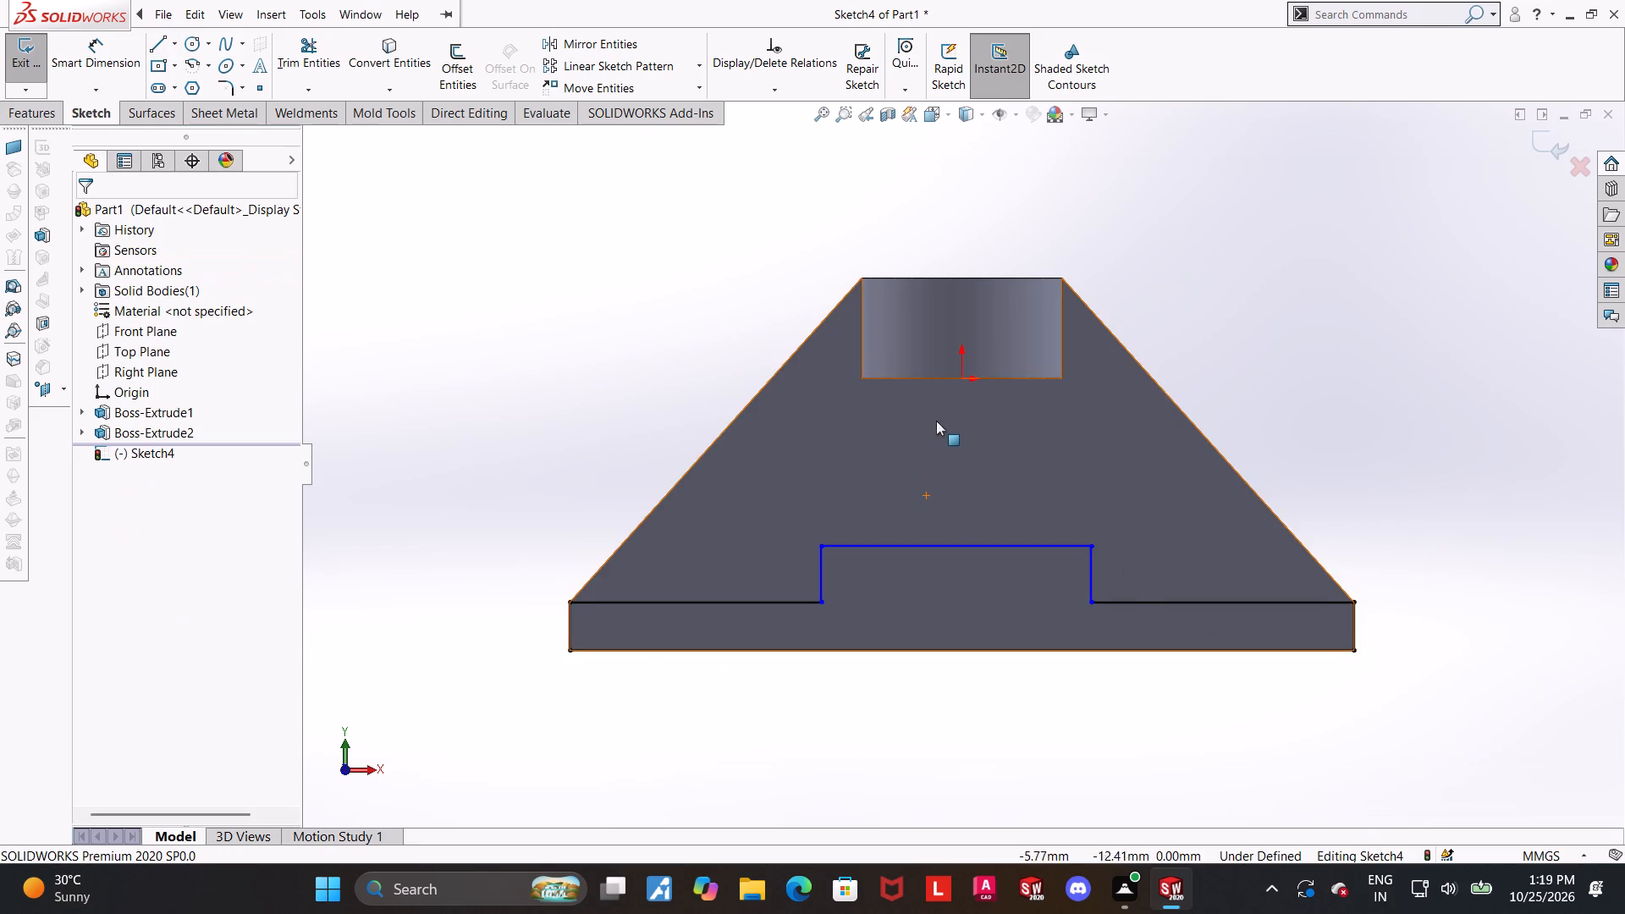
# Add a vertical relation between the midpoint of the raised section's upper line and the origin.
pyautogui.click(955, 548)
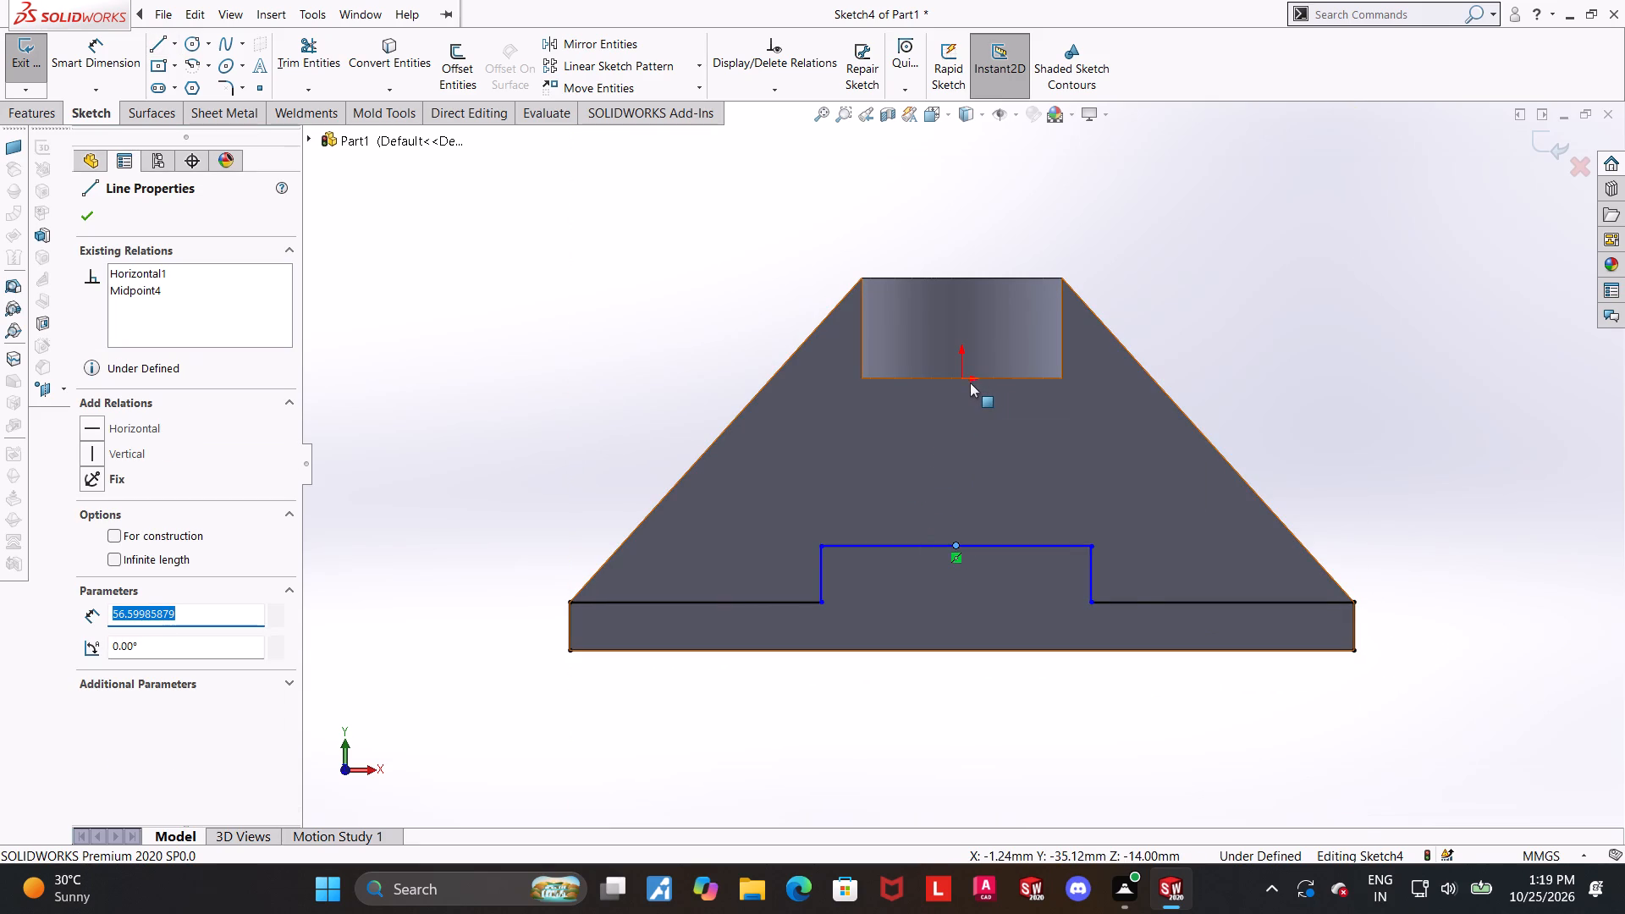
pyautogui.keyDown('ctrl'); pyautogui.click(961, 383); pyautogui.keyUp('ctrl')
pyautogui.click(85, 532)
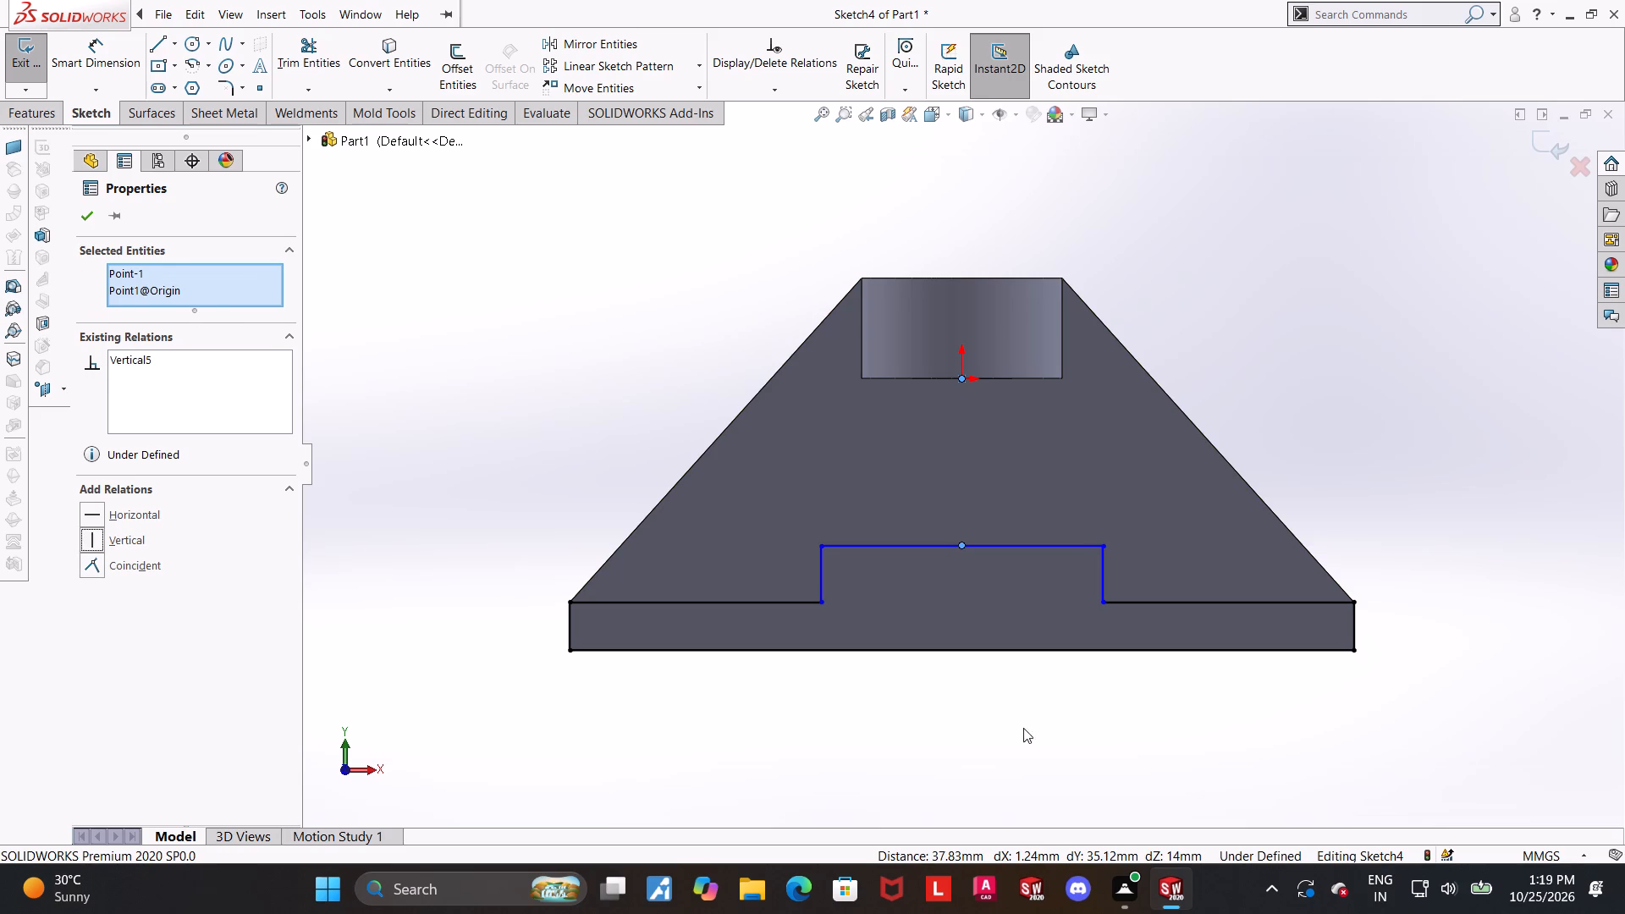
pyautogui.click(1023, 728)
# Dimension the upper line of the profile's raised section to 56 mm wide.
pyautogui.click(124, 45)
pyautogui.scroll(1, 753, 368)
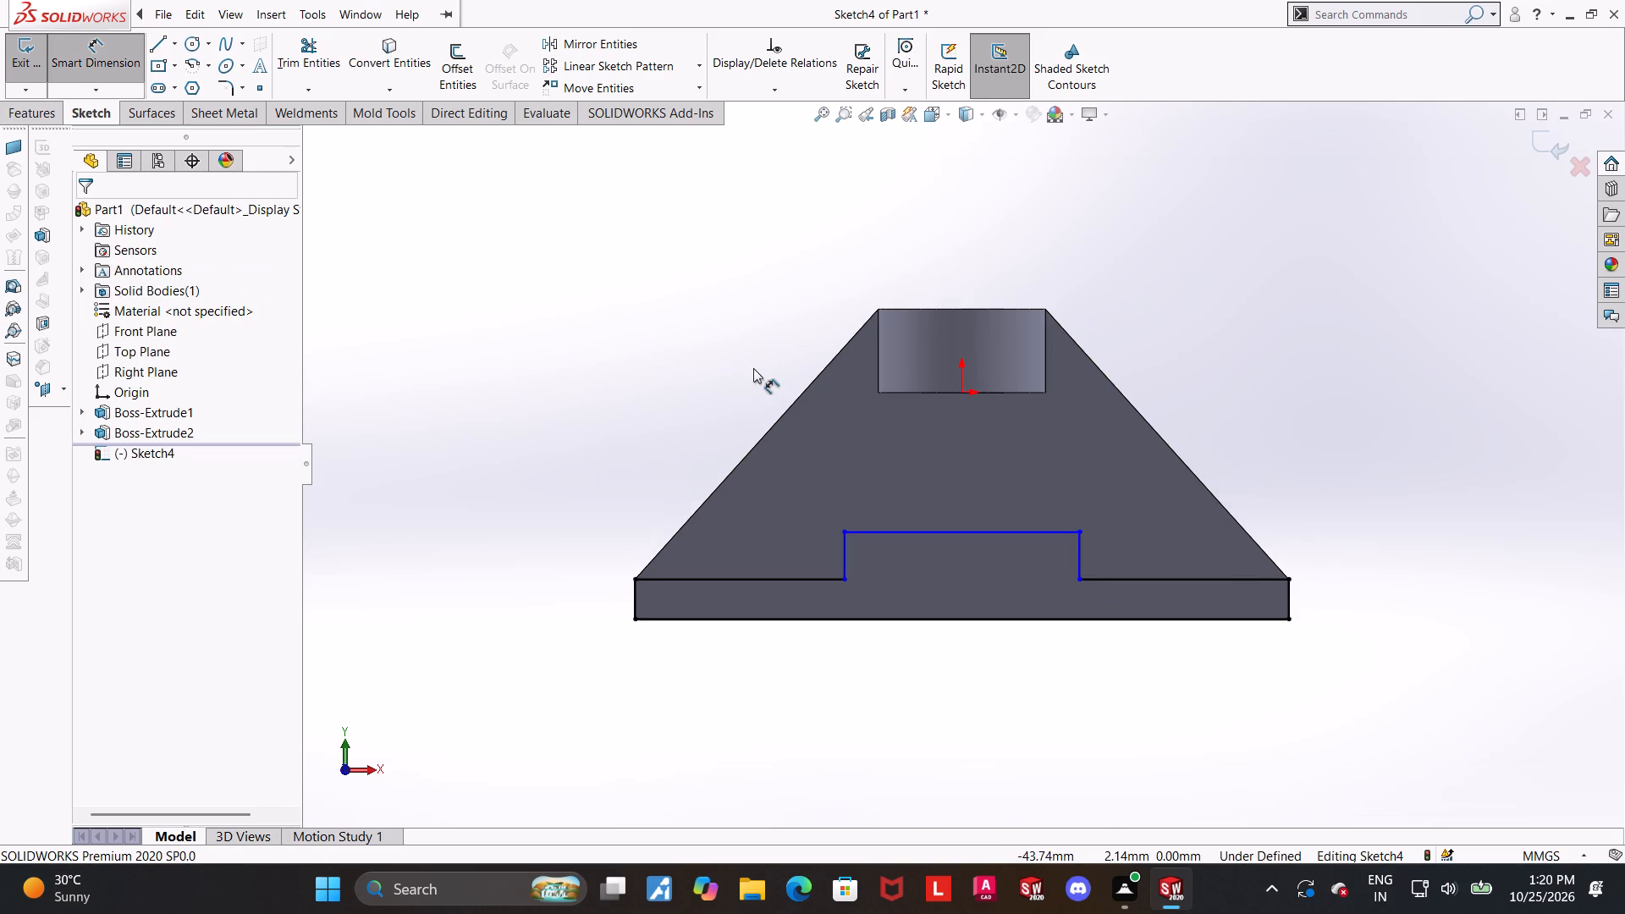
pyautogui.scroll(-1, 773, 364)
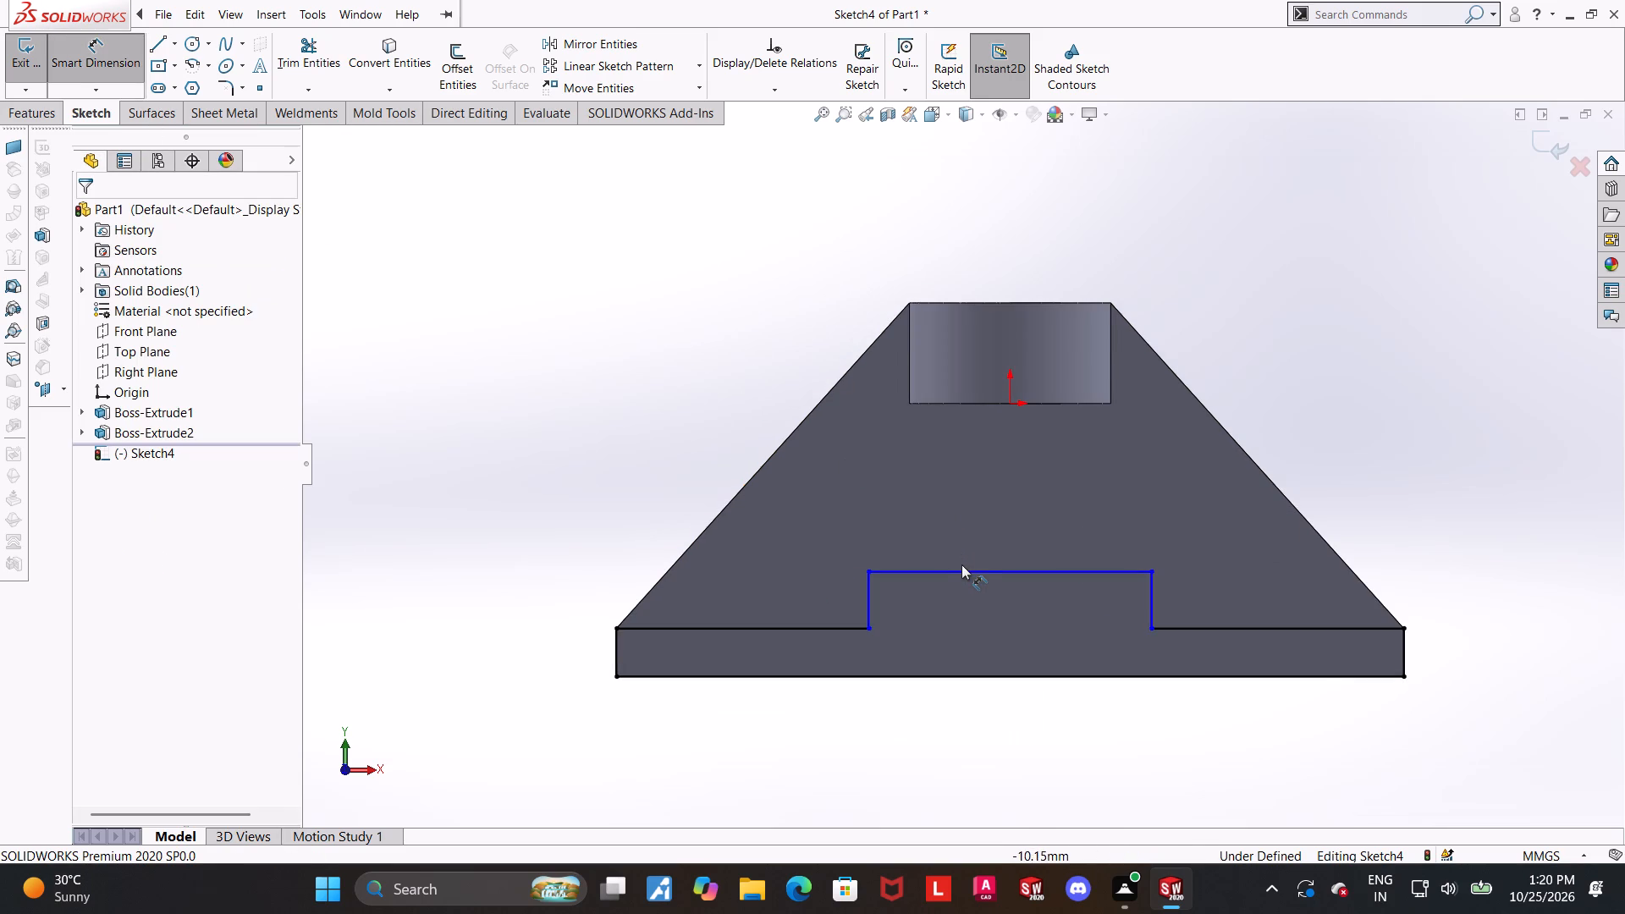
pyautogui.click(961, 570)
pyautogui.click(942, 242)
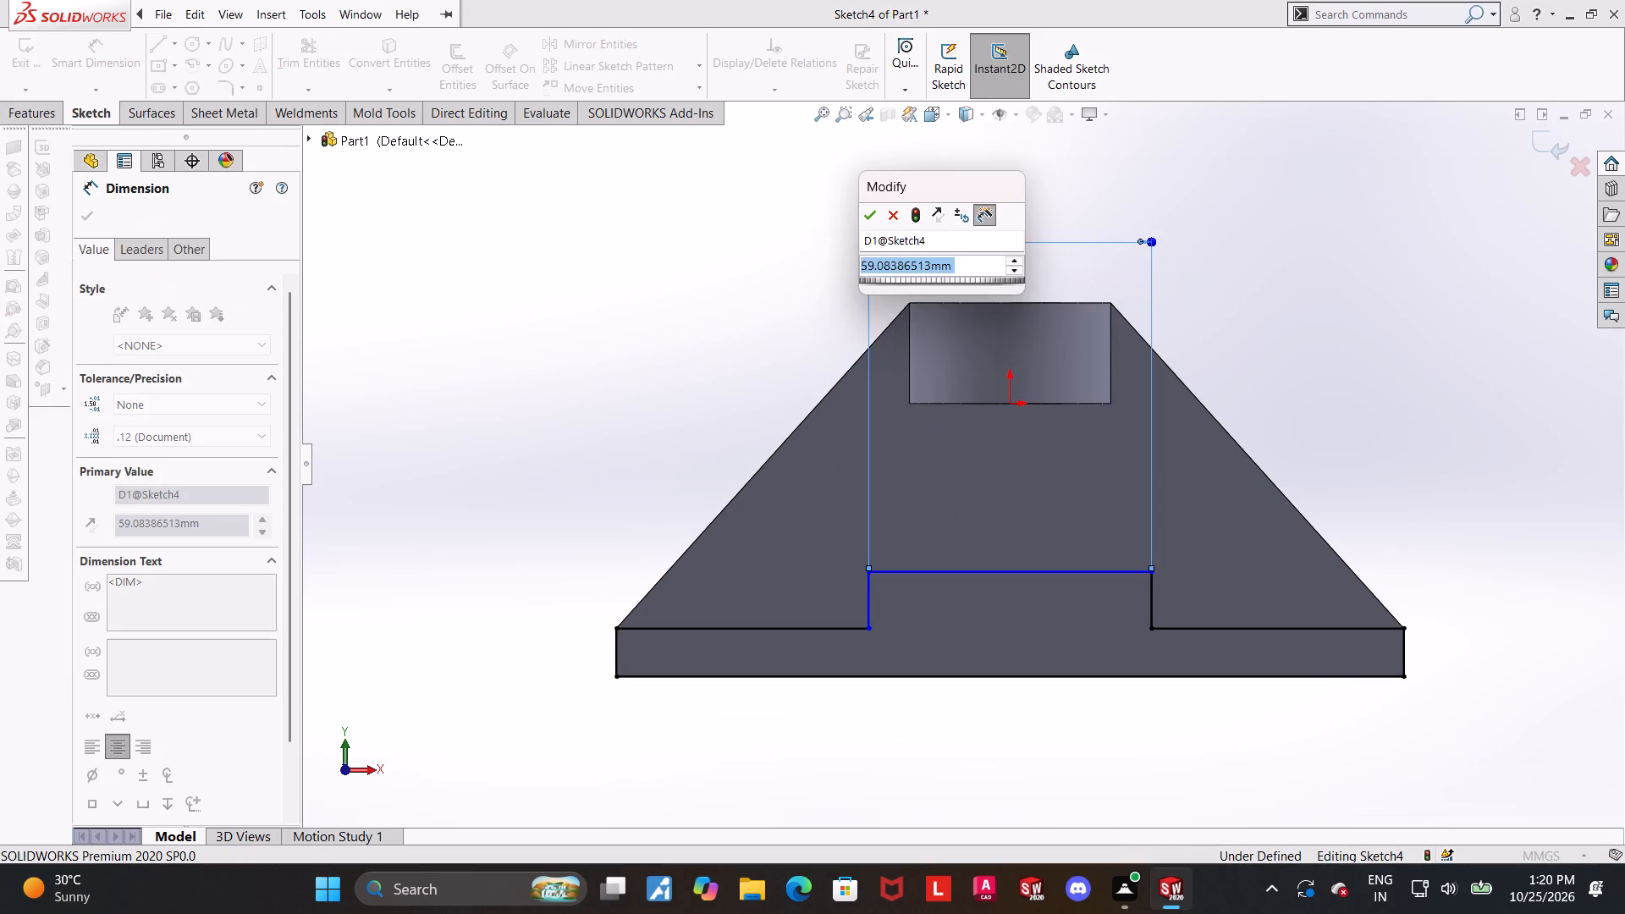
pyautogui.write('45')
pyautogui.press('BackSpace')
pyautogui.press('BackSpace')
pyautogui.write('56')
pyautogui.press('Return')
pyautogui.press('Escape')
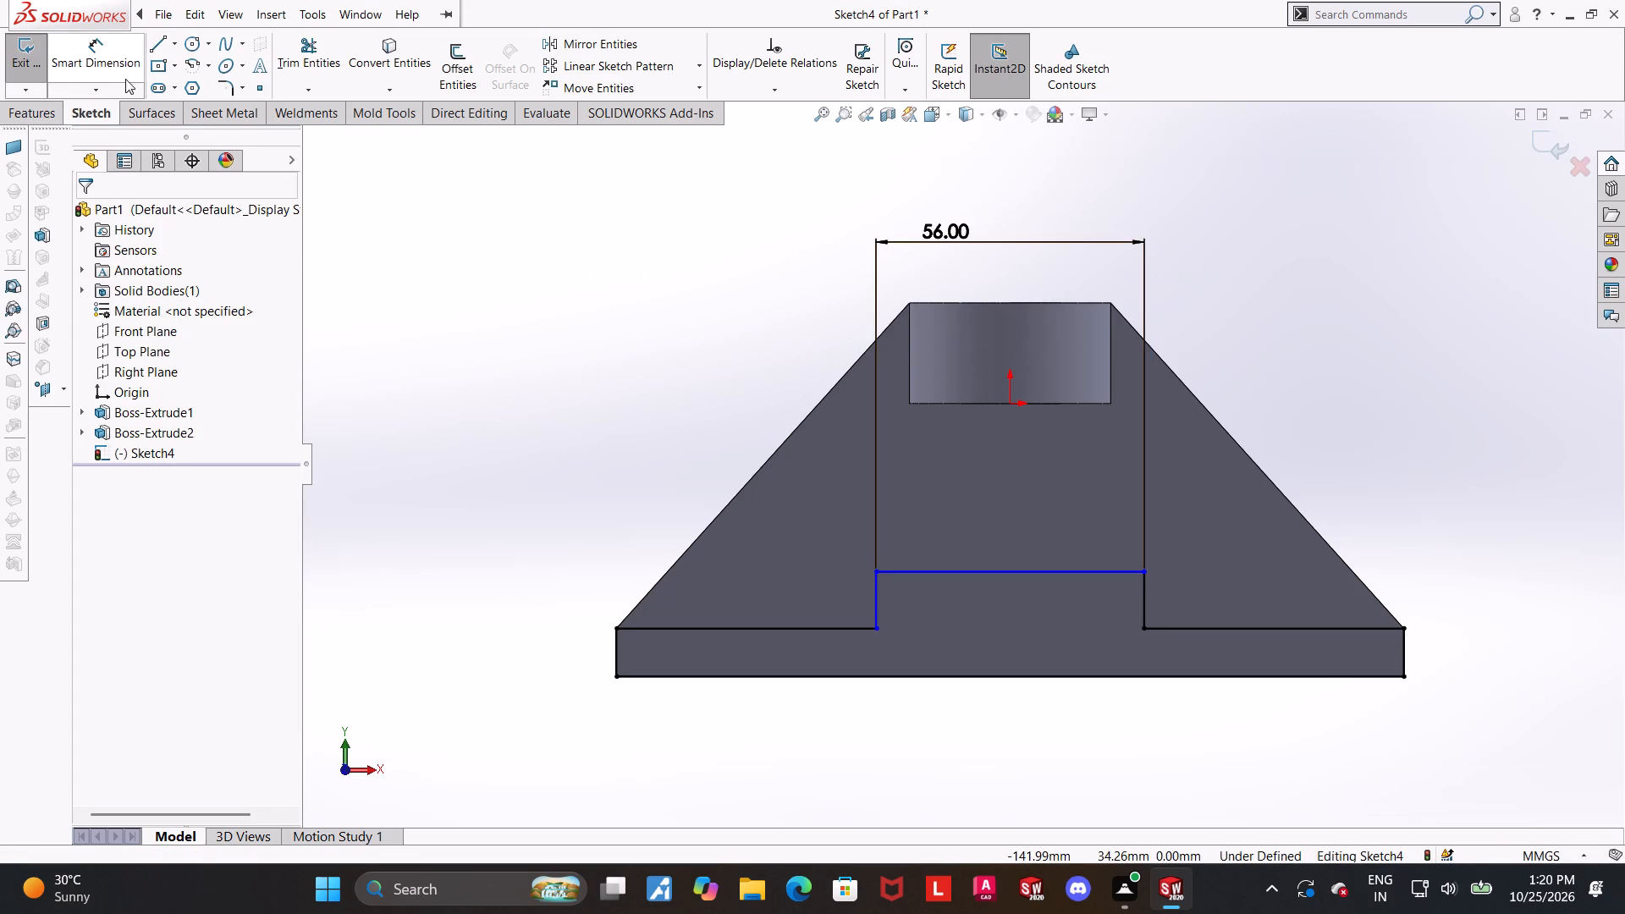
# Dimension the height from the profile's bottom edge to the raised section's upper line as 36 mm.
pyautogui.click(74, 65)
pyautogui.click(903, 574)
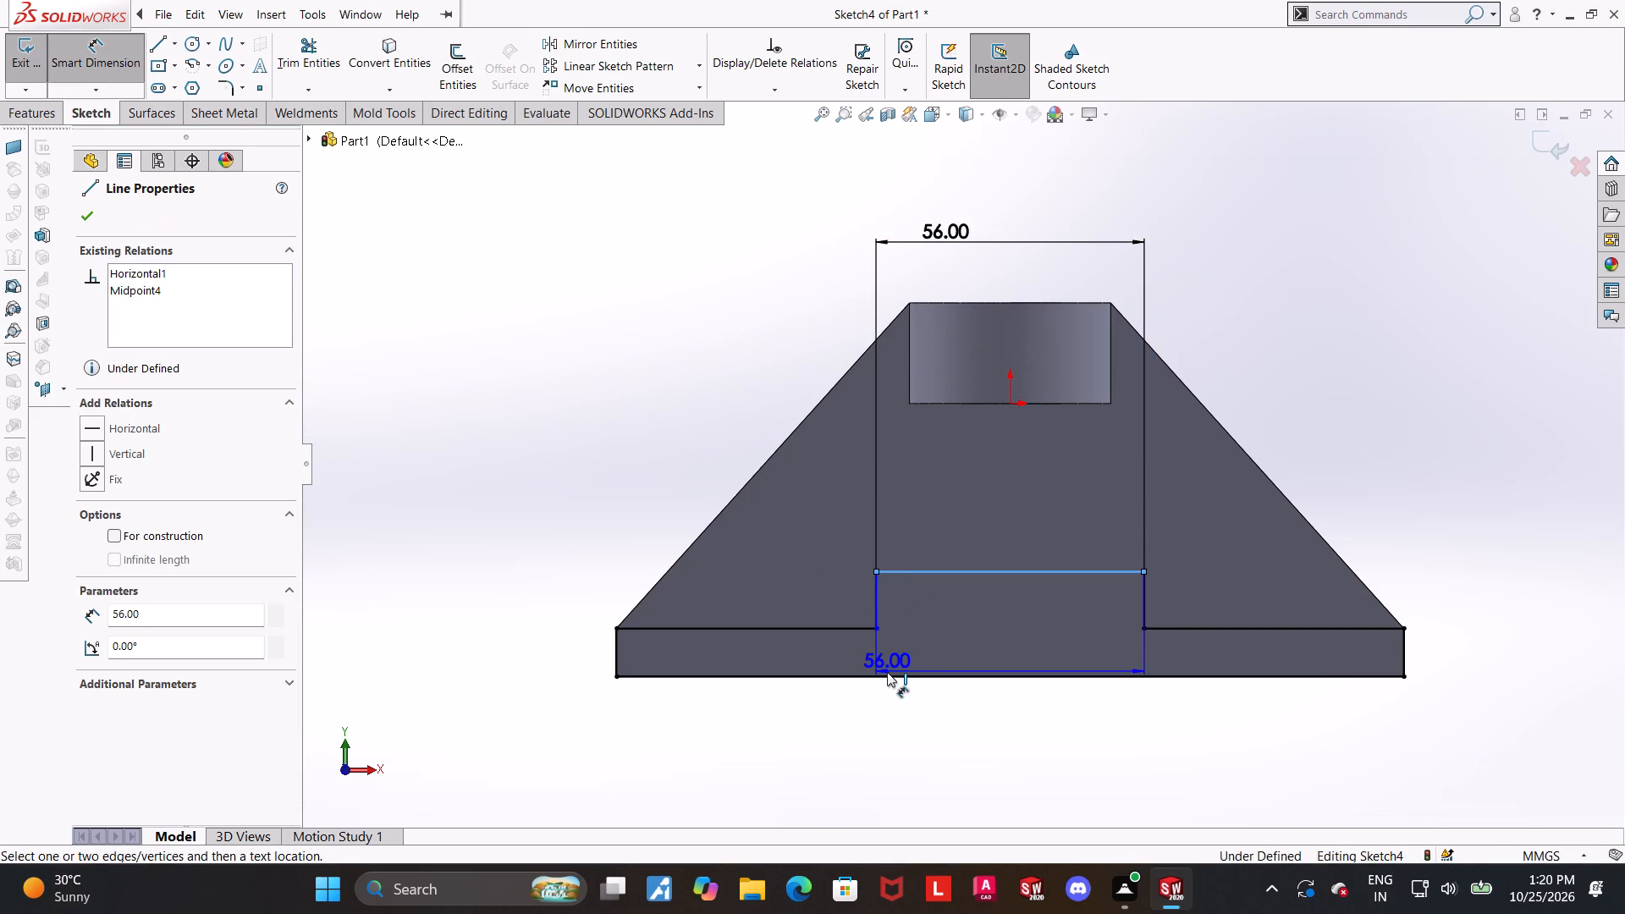
pyautogui.click(887, 672)
pyautogui.click(435, 598)
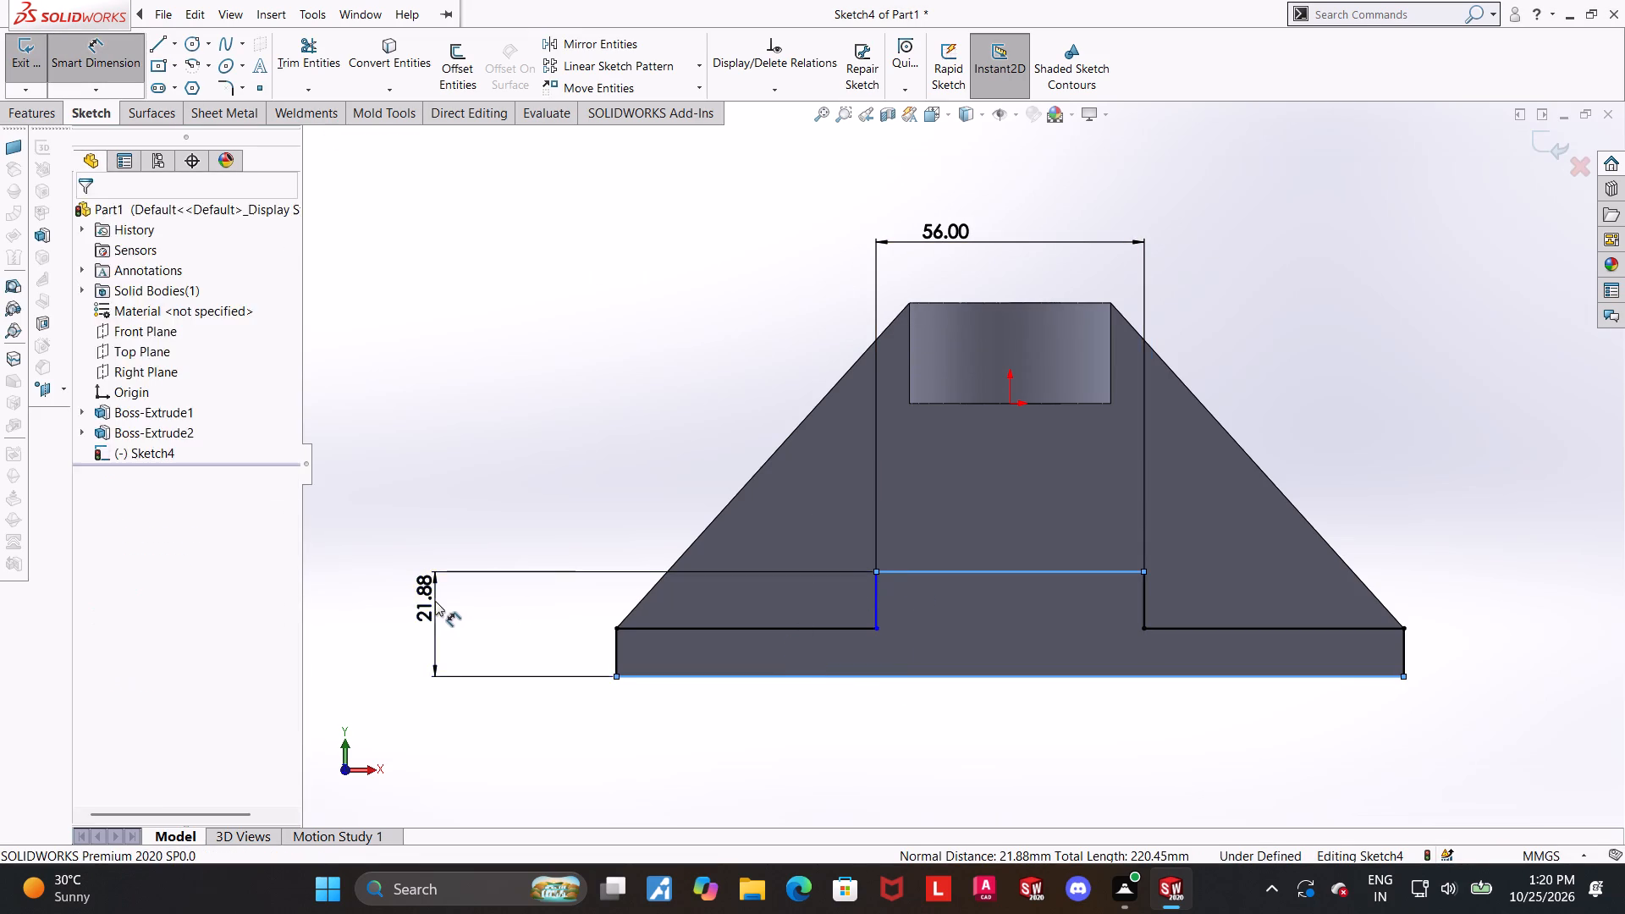
pyautogui.write('36')
pyautogui.press('Return')
pyautogui.press('Escape')
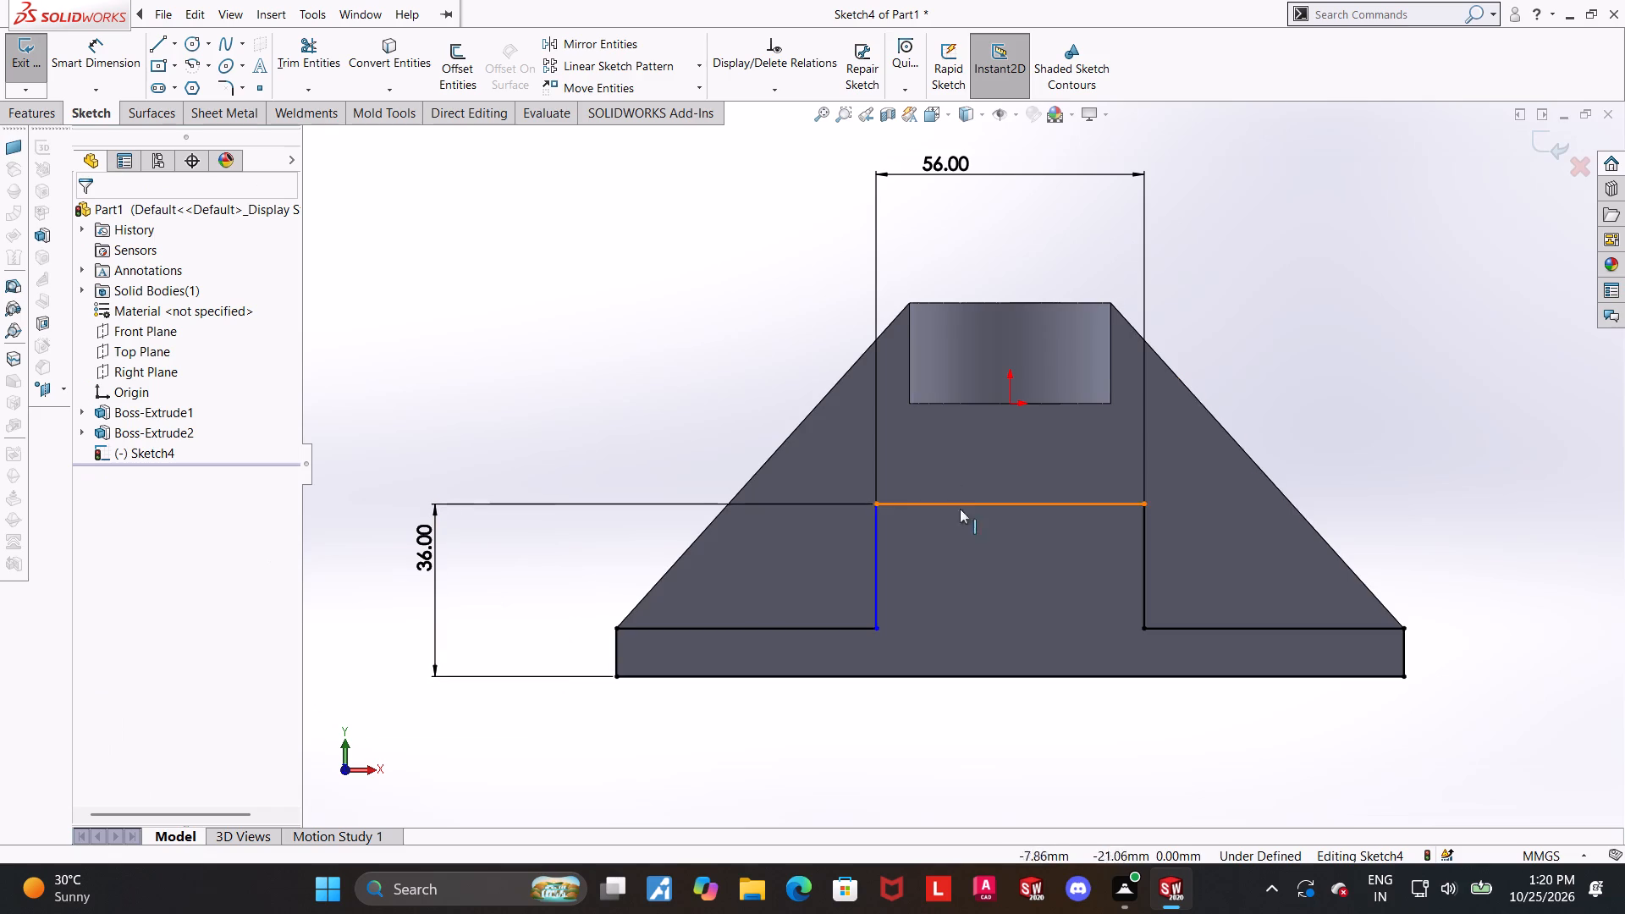
pyautogui.click(834, 708)
pyautogui.click(1000, 723)
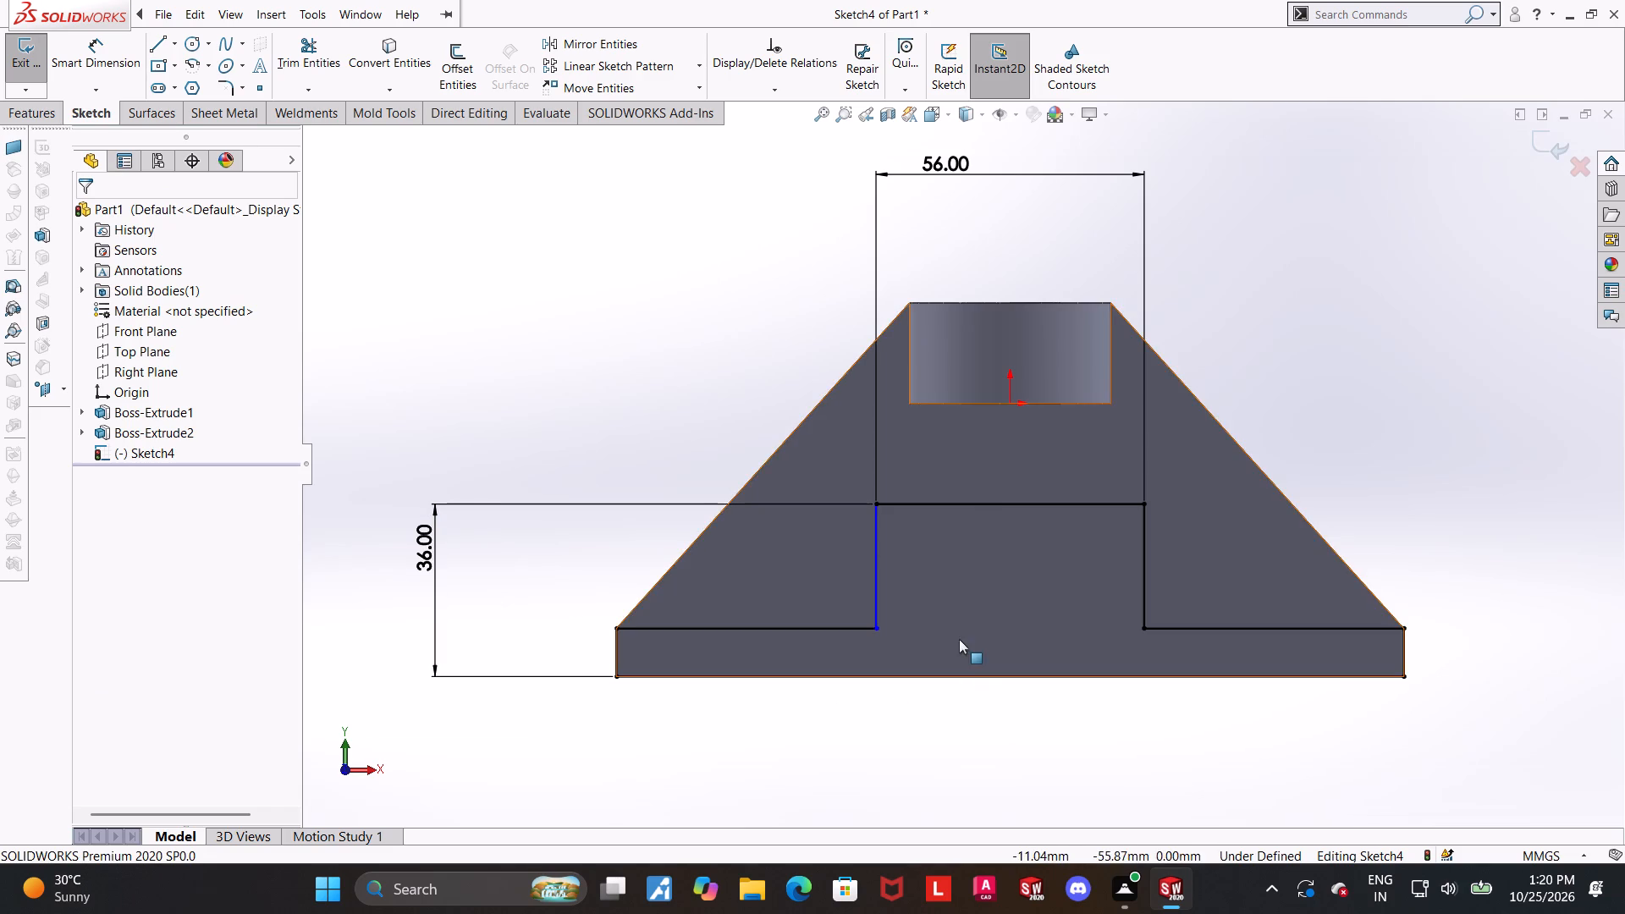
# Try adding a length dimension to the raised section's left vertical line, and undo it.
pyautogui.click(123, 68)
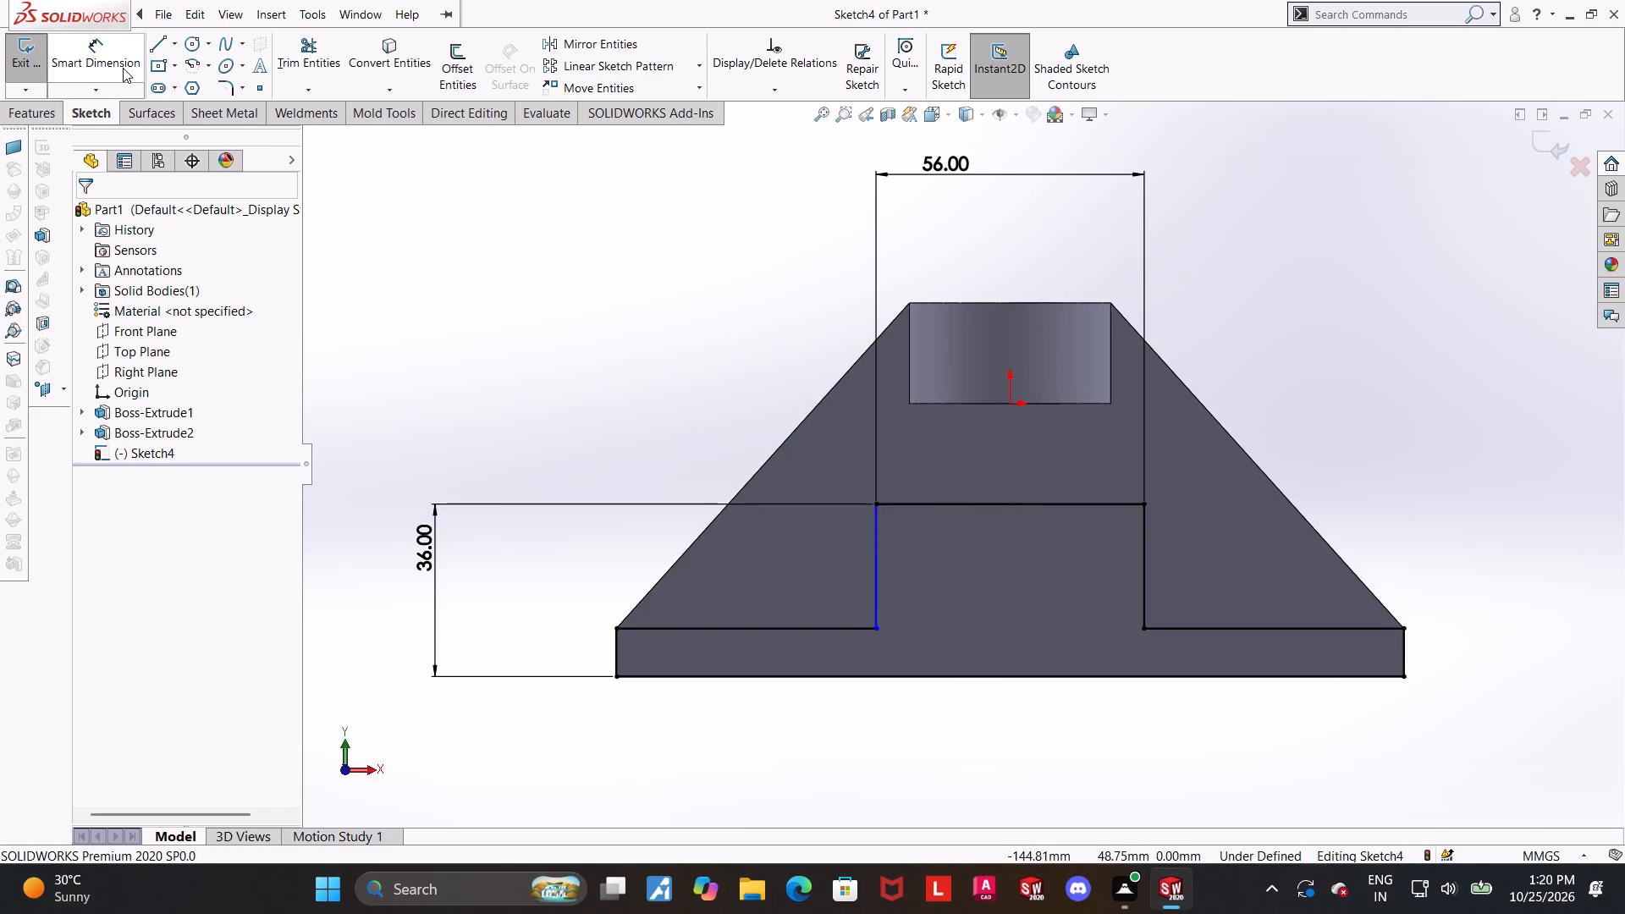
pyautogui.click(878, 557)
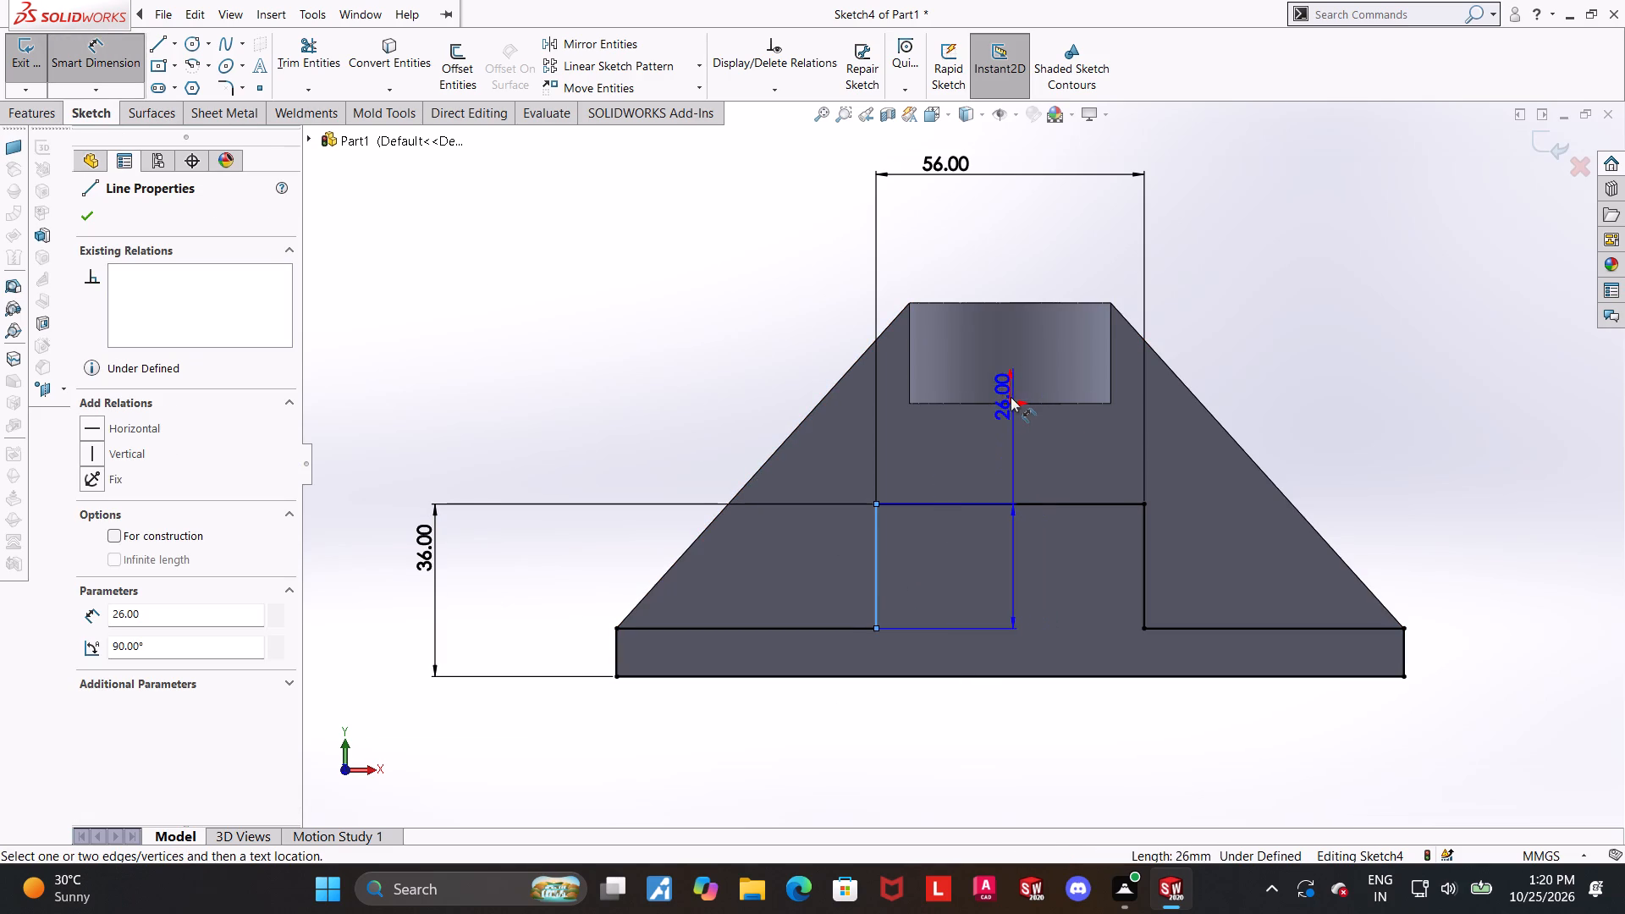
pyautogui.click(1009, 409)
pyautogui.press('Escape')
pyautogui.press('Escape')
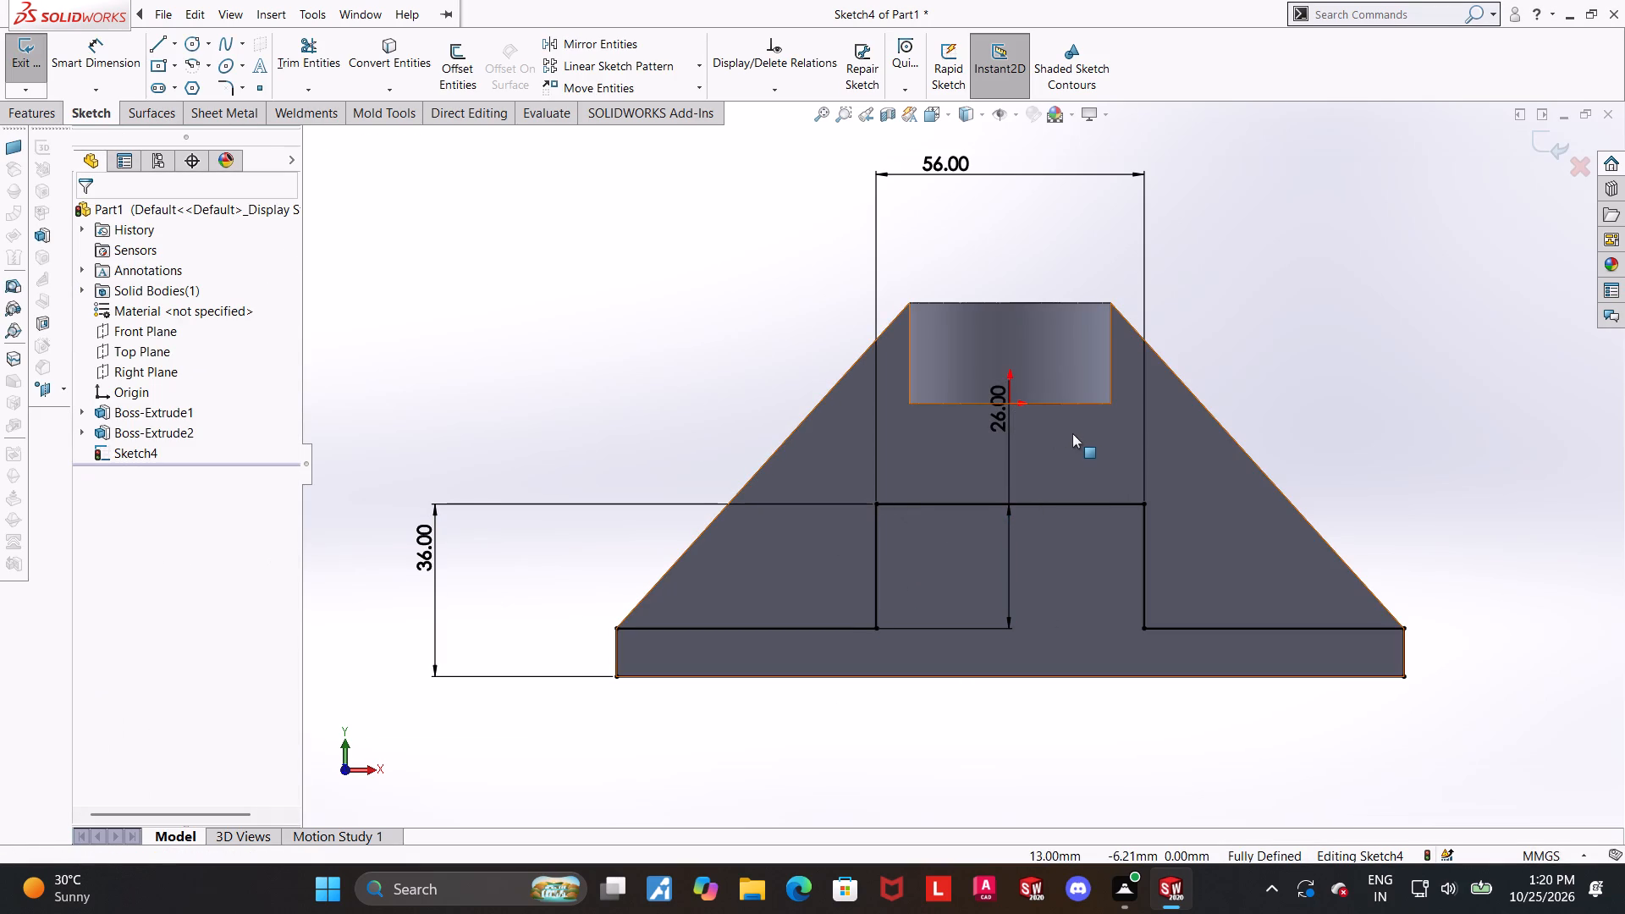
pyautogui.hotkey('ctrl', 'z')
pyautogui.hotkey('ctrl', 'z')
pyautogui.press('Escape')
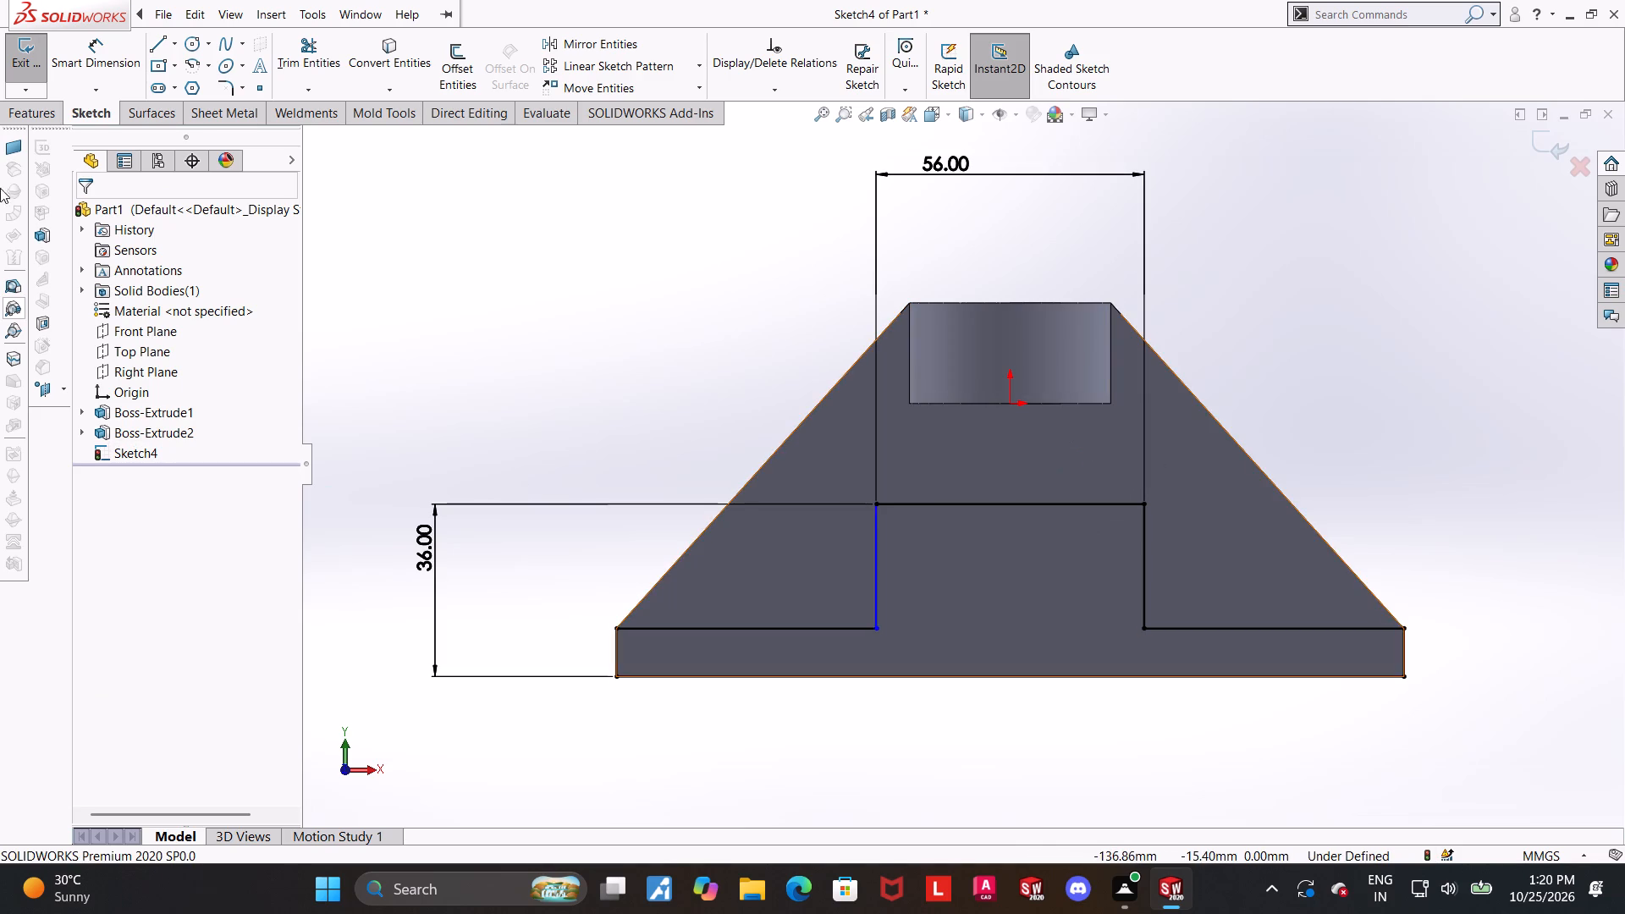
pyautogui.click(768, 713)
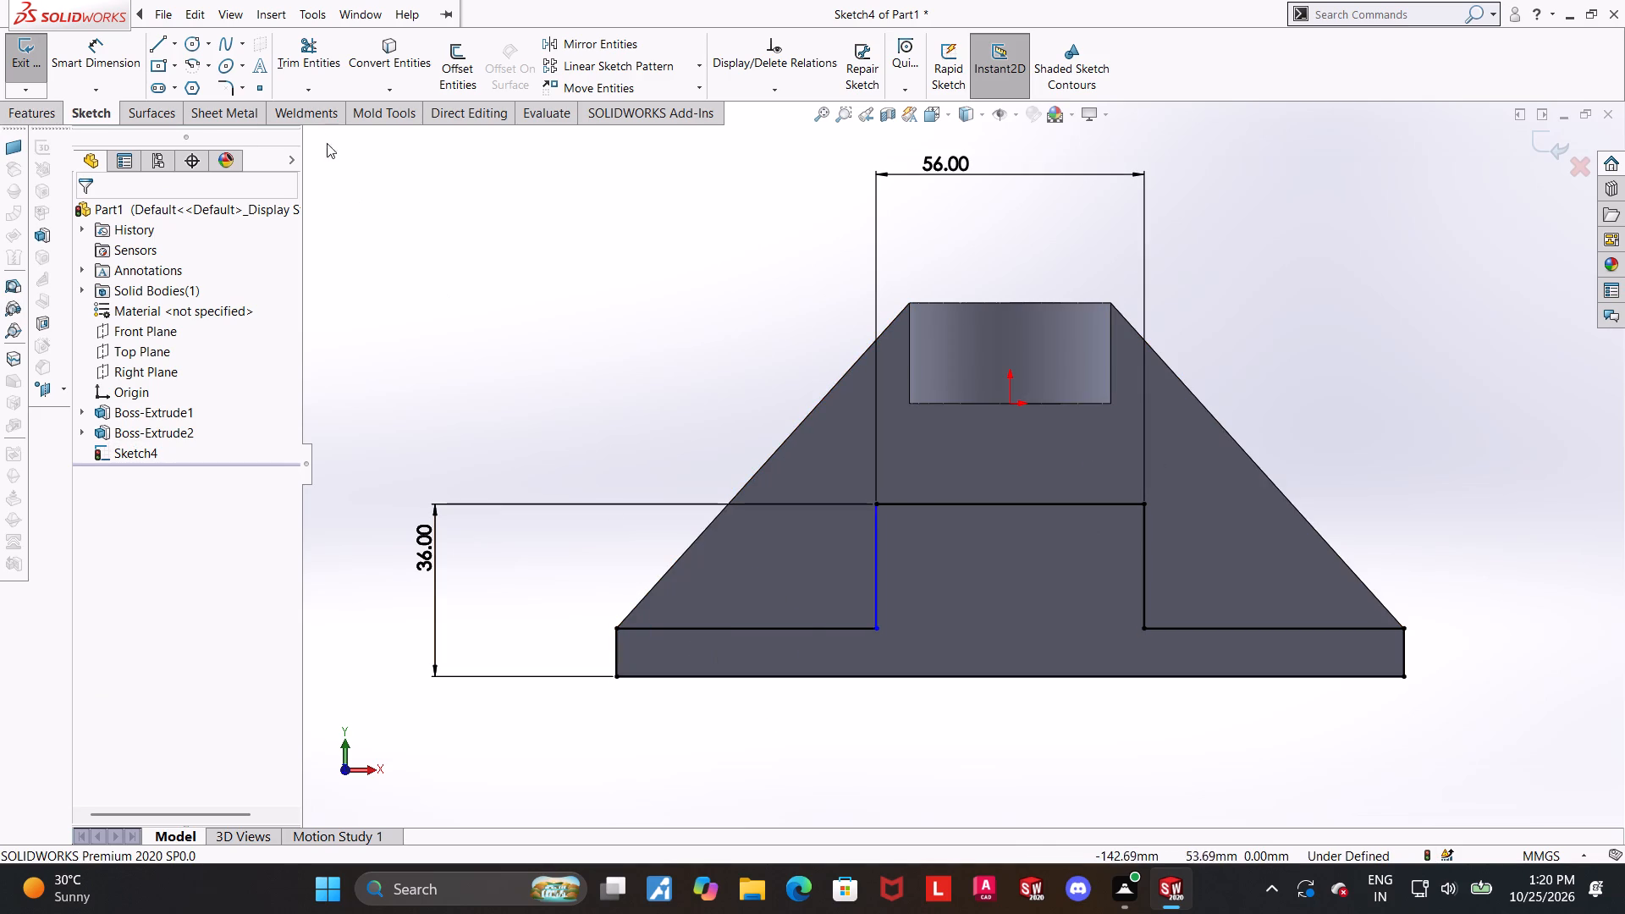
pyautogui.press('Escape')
# Add a collinear relation between the two lower horizontal lines on either side of the raised section.
pyautogui.click(851, 628)
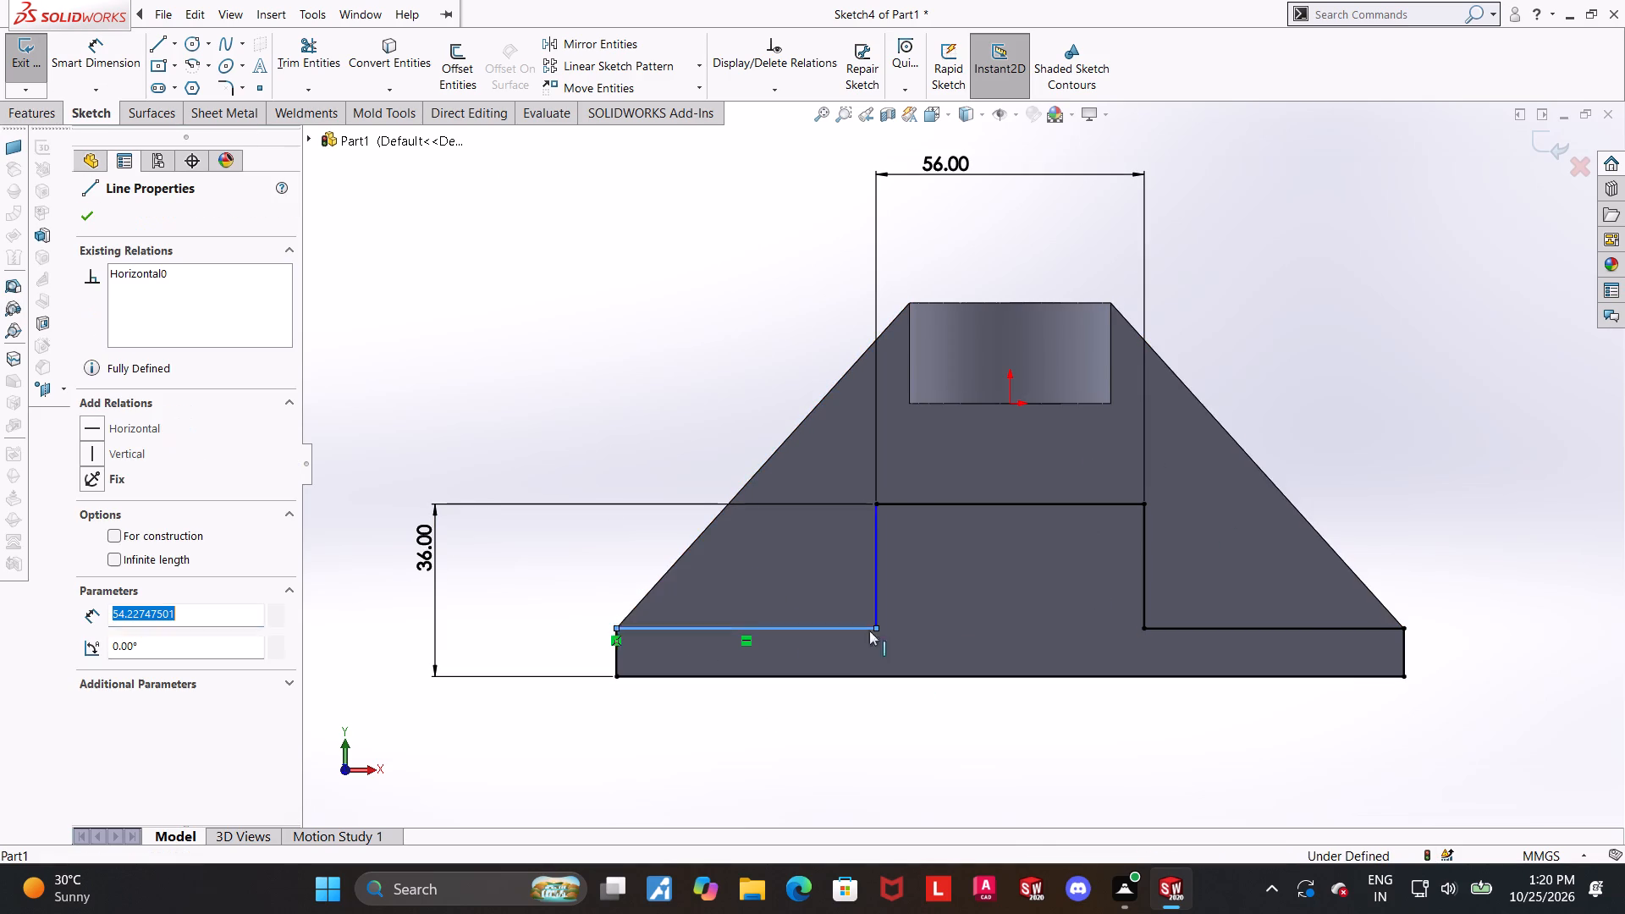
pyautogui.keyDown('ctrl'); pyautogui.click(1287, 624); pyautogui.keyUp('ctrl')
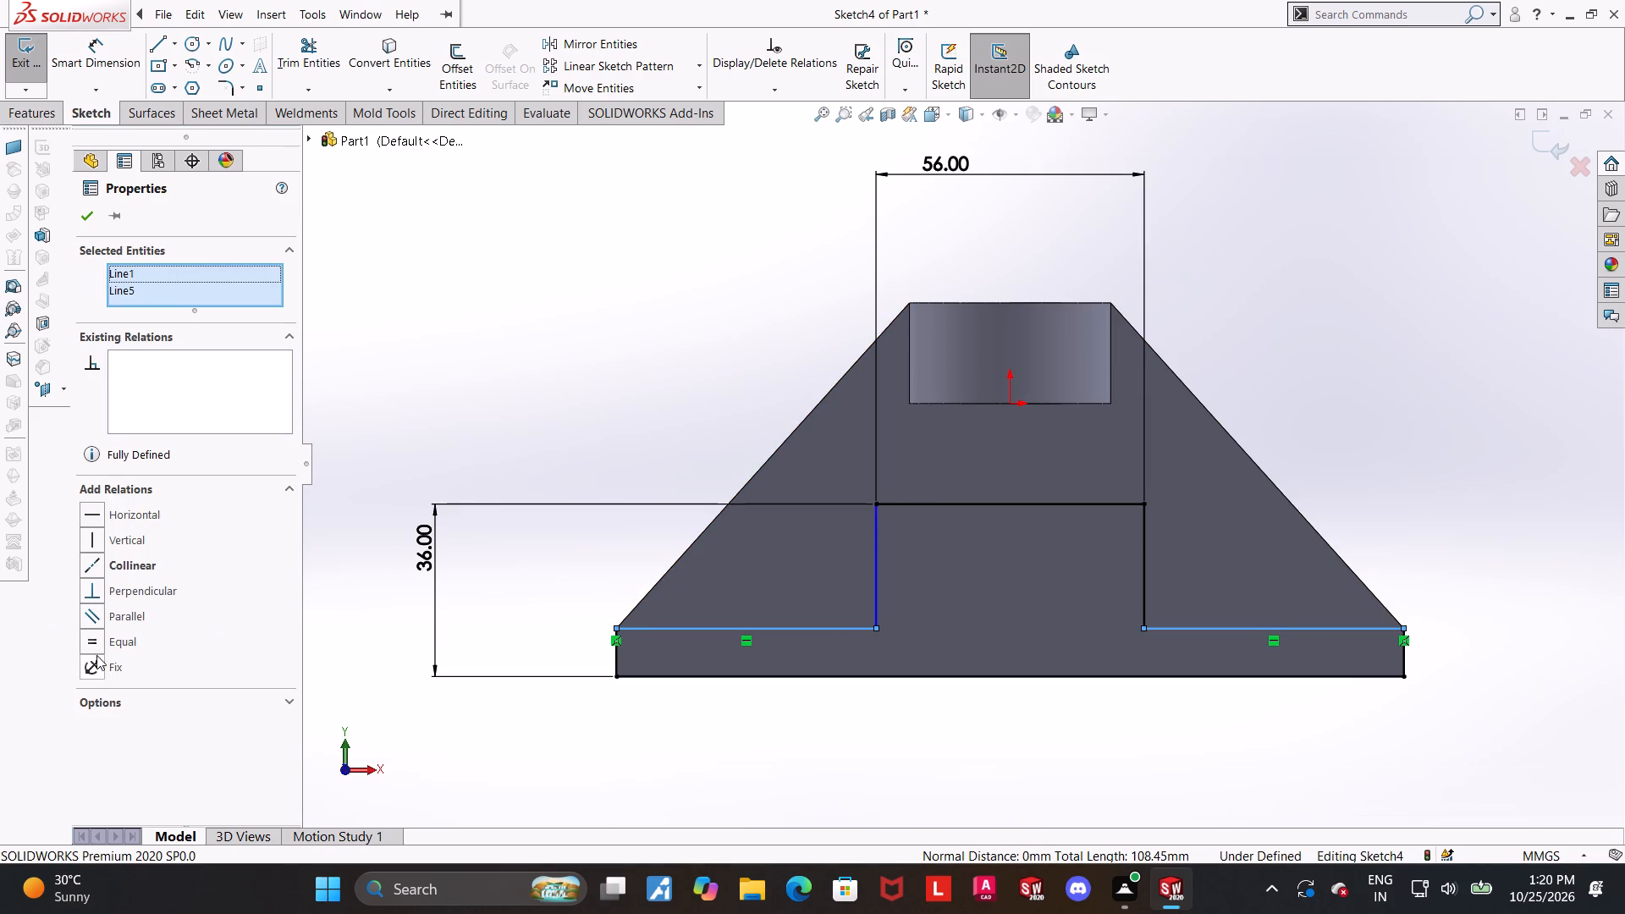
pyautogui.click(91, 568)
pyautogui.click(895, 740)
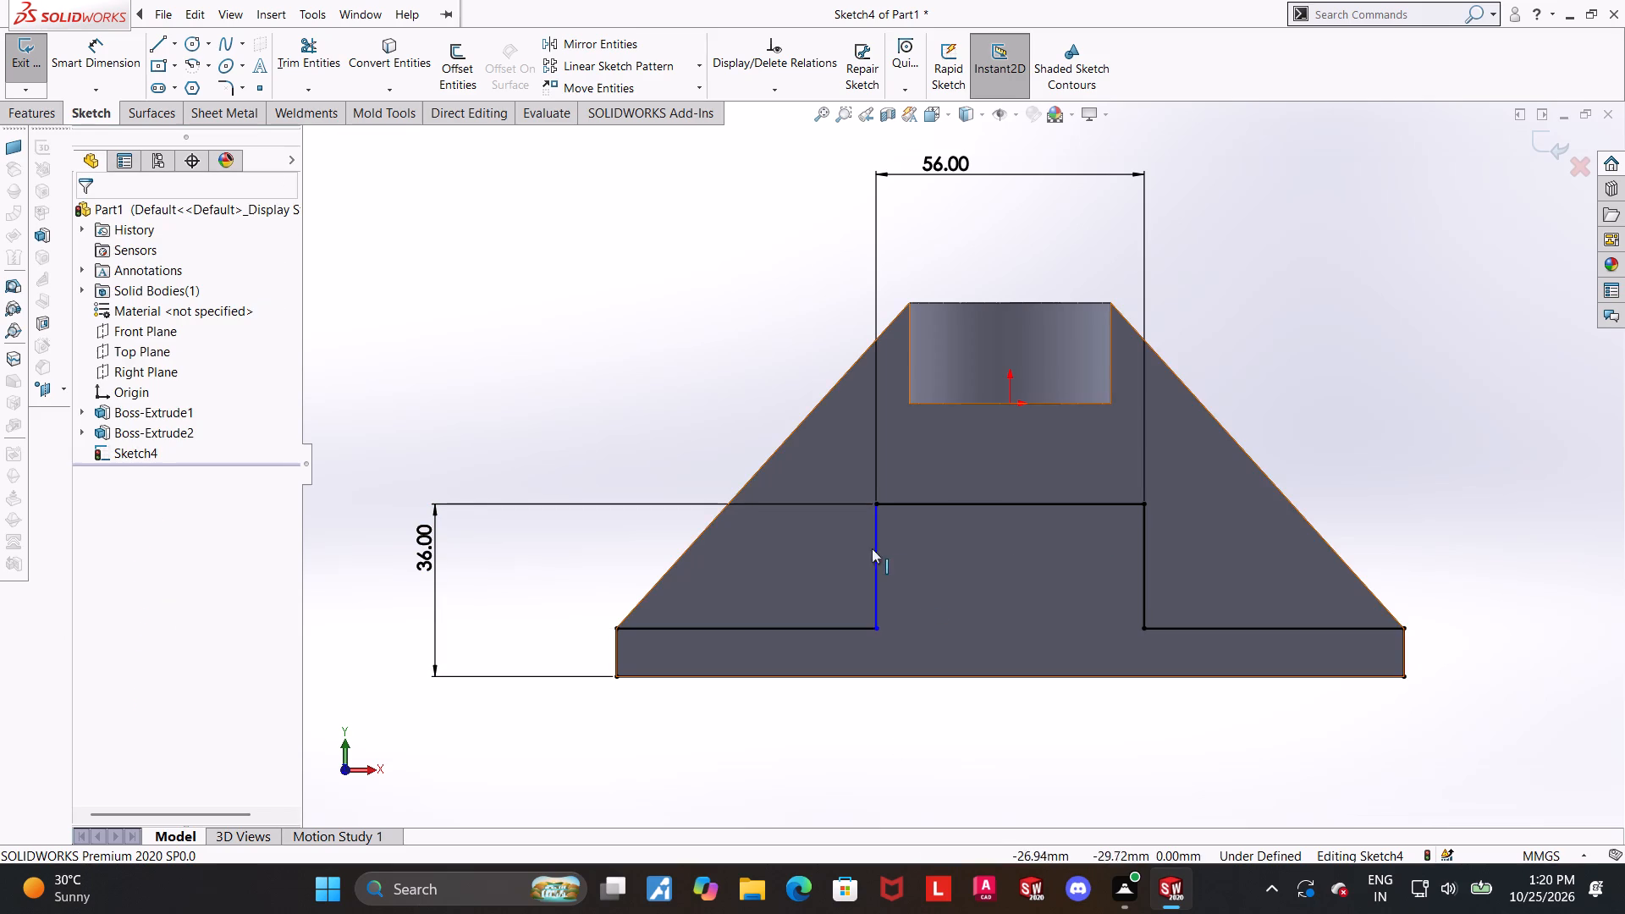
# Add an equal relation between the raised section's left and right vertical lines.
pyautogui.click(874, 554)
pyautogui.keyDown('ctrl'); pyautogui.click(1146, 564); pyautogui.keyUp('ctrl')
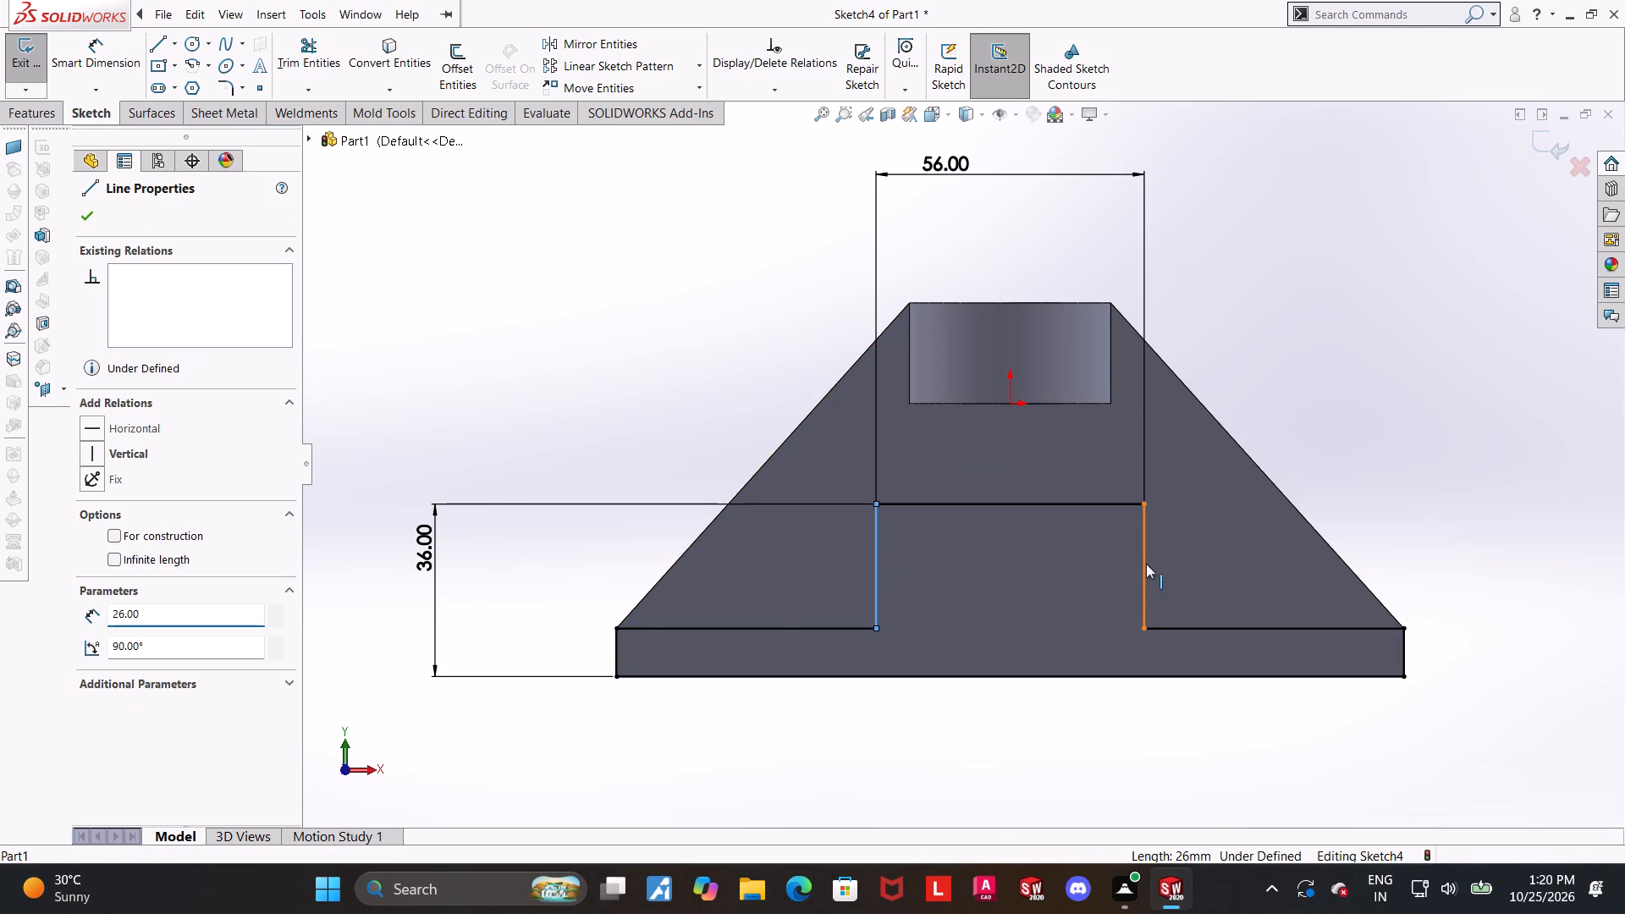
pyautogui.click(102, 640)
pyautogui.click(1089, 787)
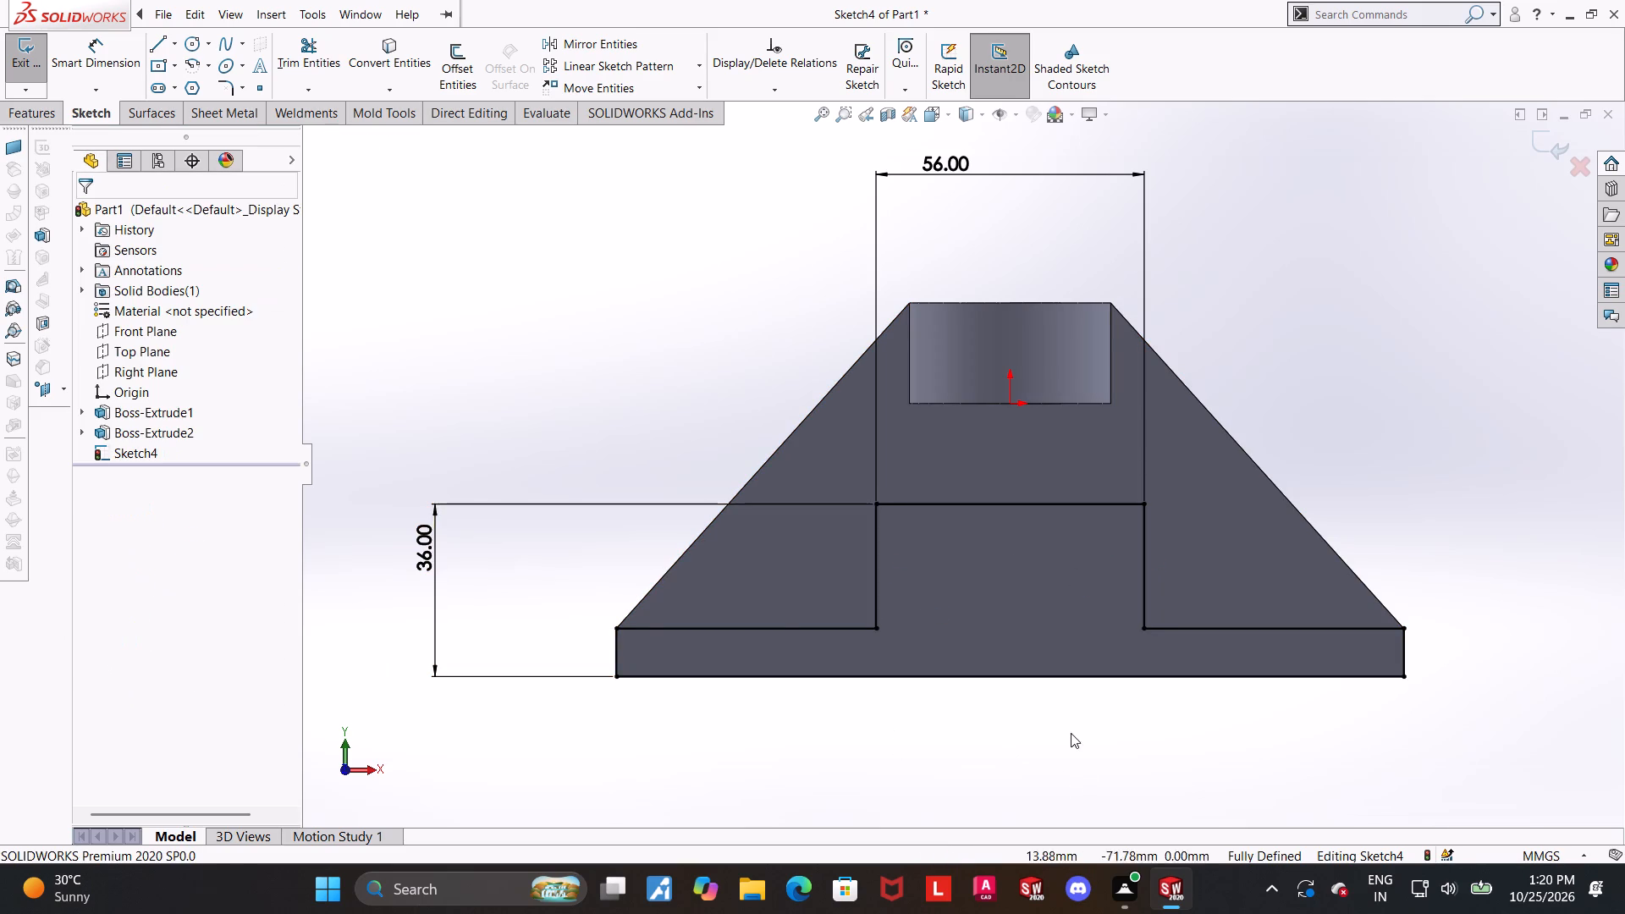
# Exit the stepped profile sketch and start a boss extrusion of it.
pyautogui.scroll(1, 1180, 738)
pyautogui.scroll(2, 1303, 622)
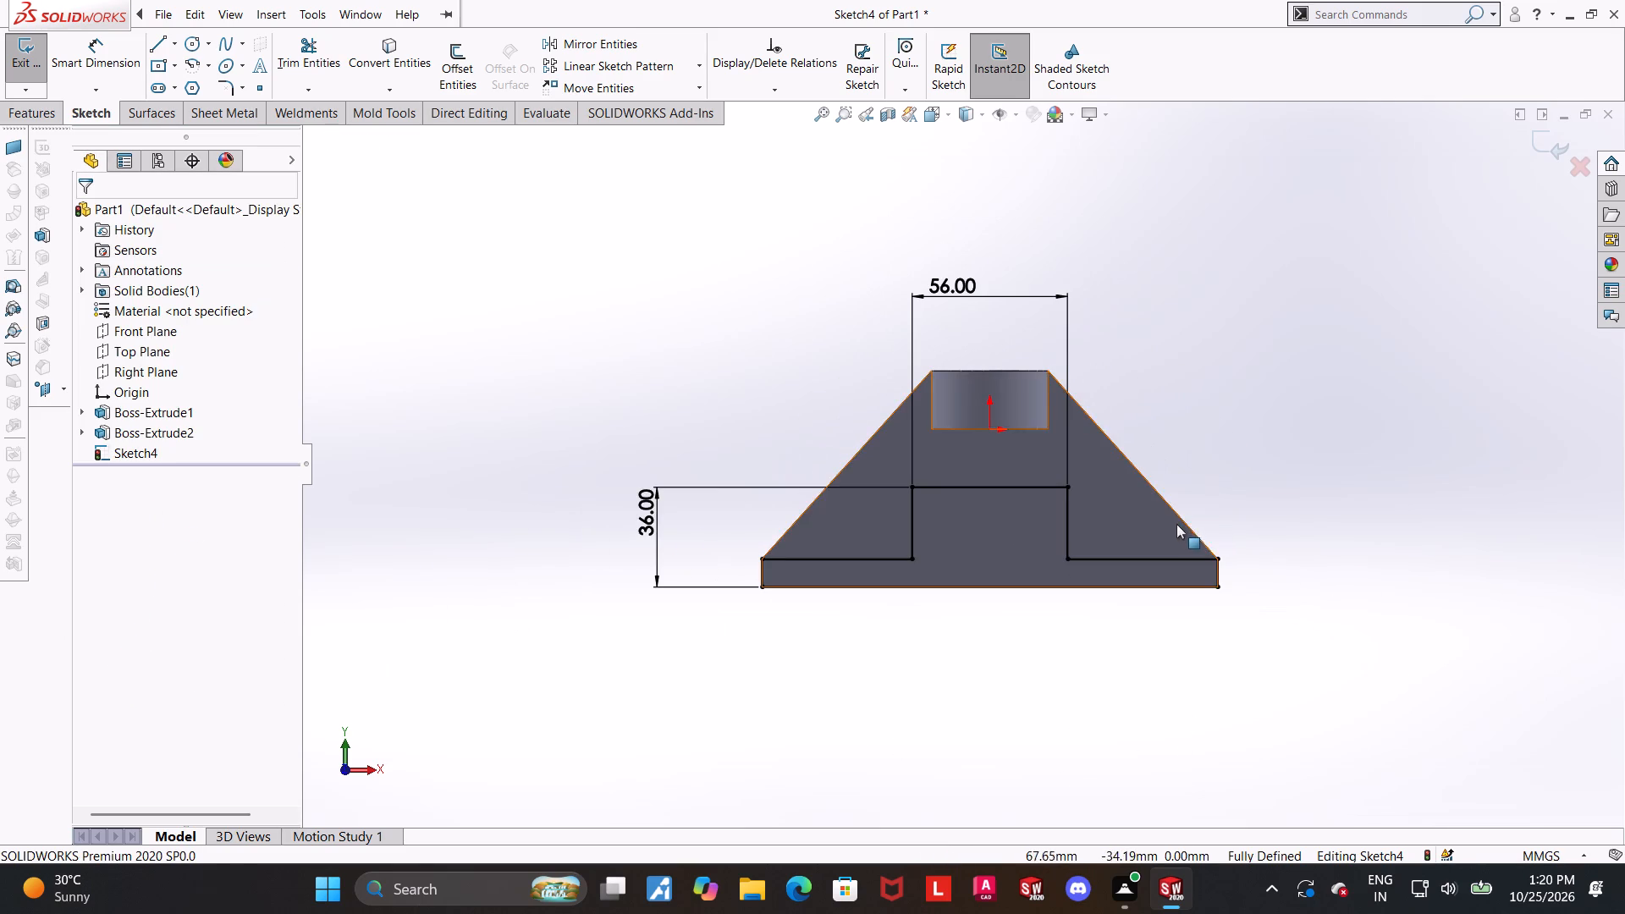
pyautogui.scroll(-1, 1175, 522)
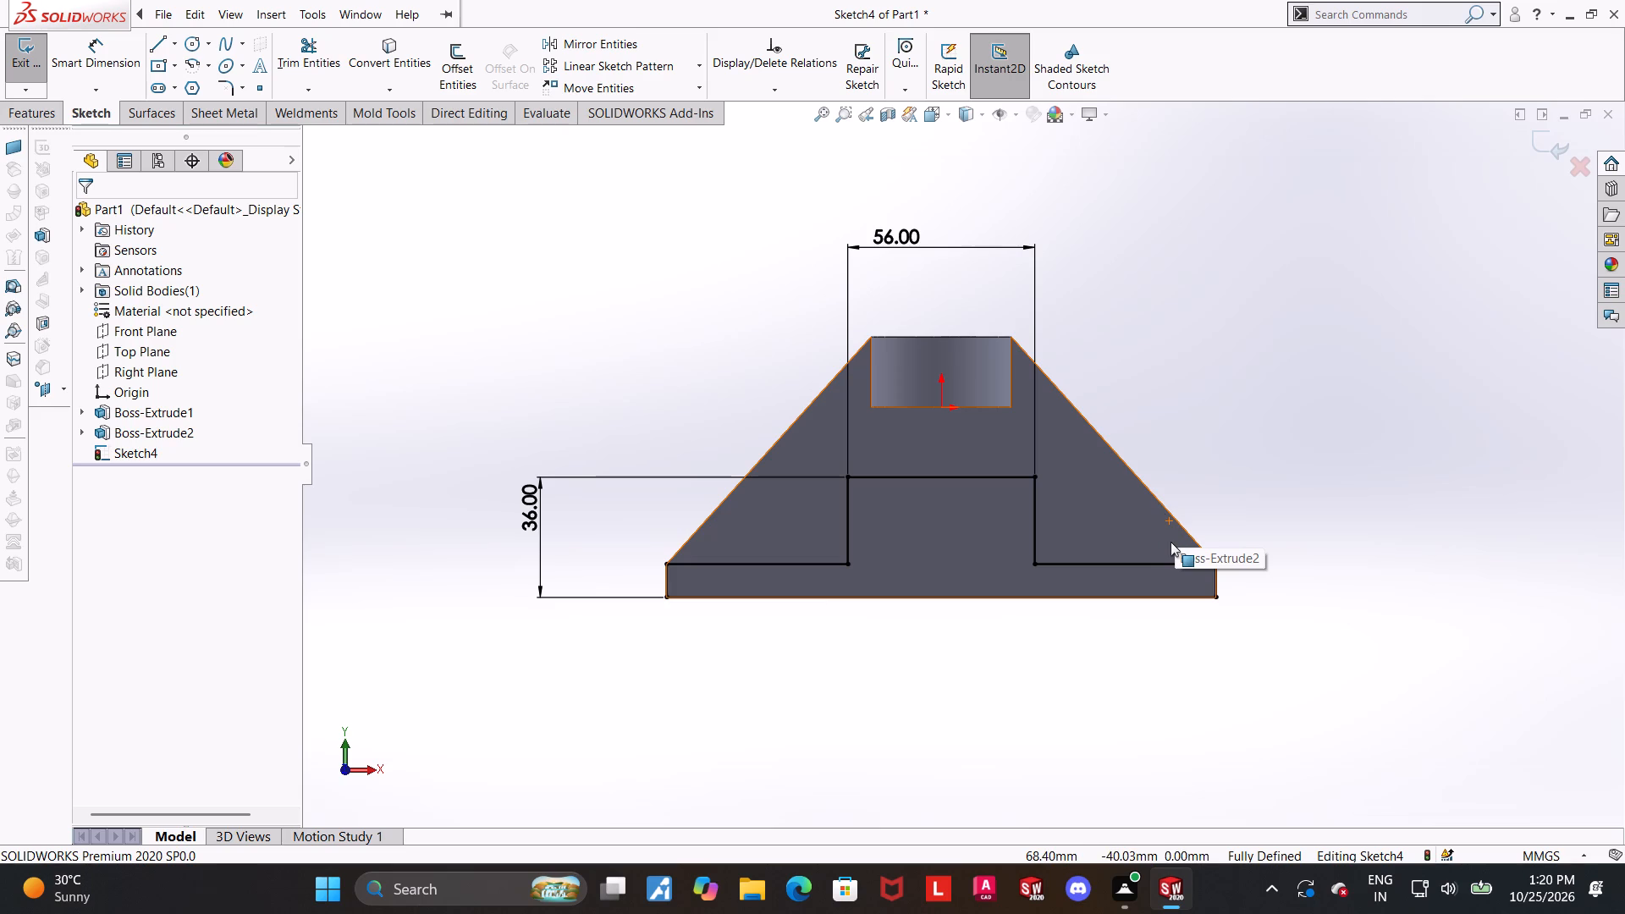
pyautogui.click(1533, 156)
pyautogui.click(1537, 146)
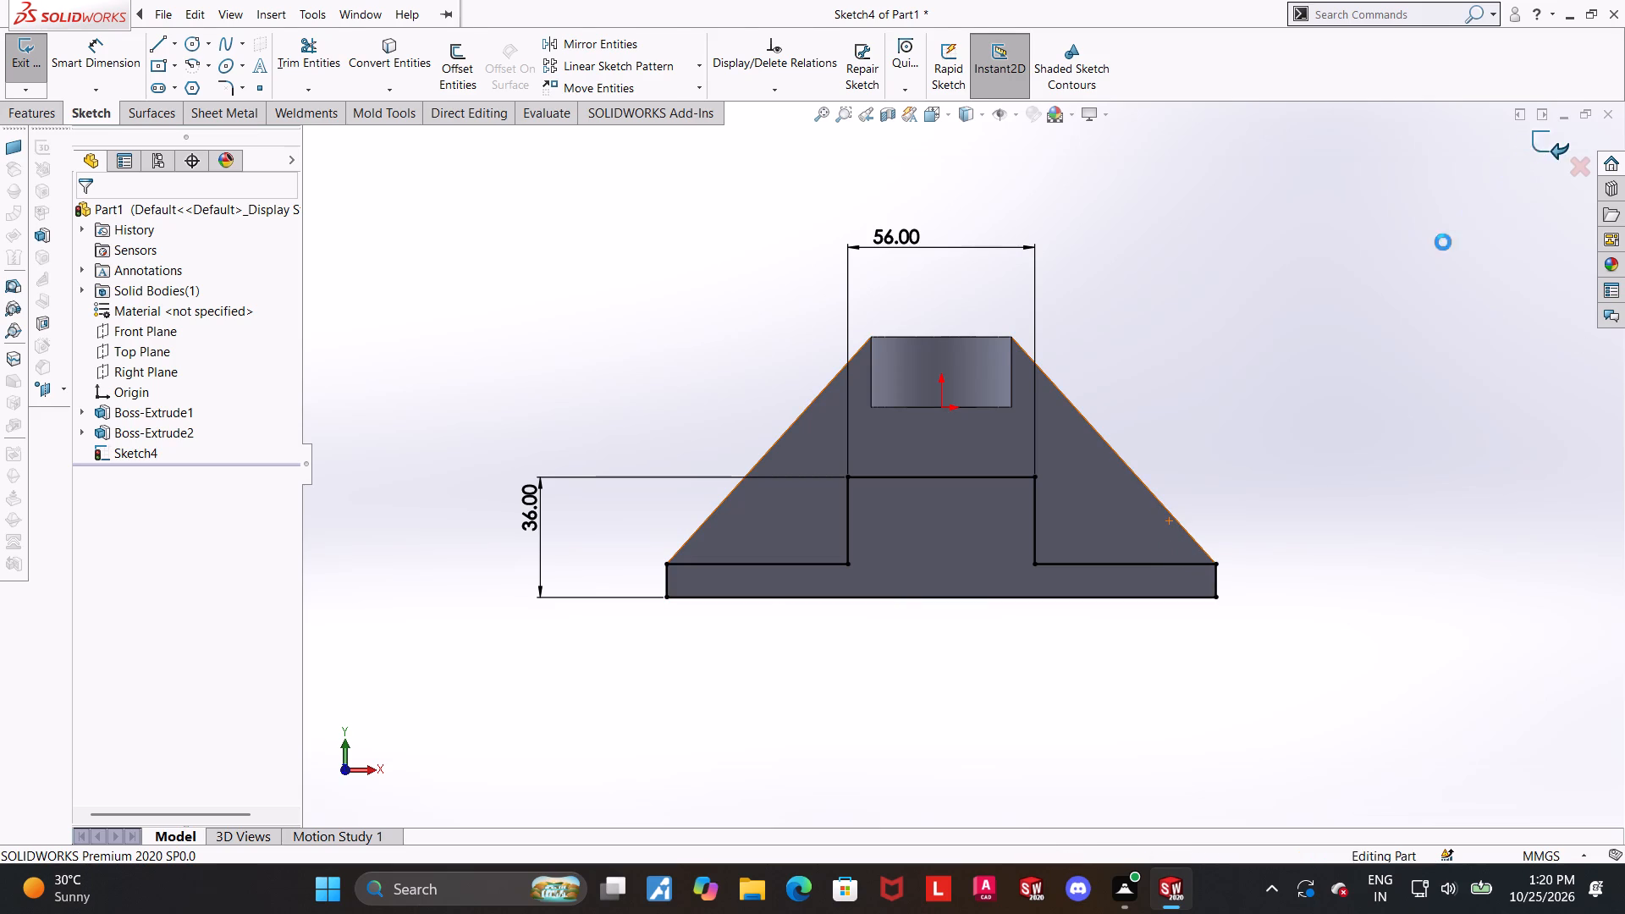
pyautogui.moveTo(1437, 253); pyautogui.dragTo(1401, 274, button='middle')
pyautogui.click(15, 74)
pyautogui.moveTo(1138, 593); pyautogui.dragTo(1140, 595, button='middle')
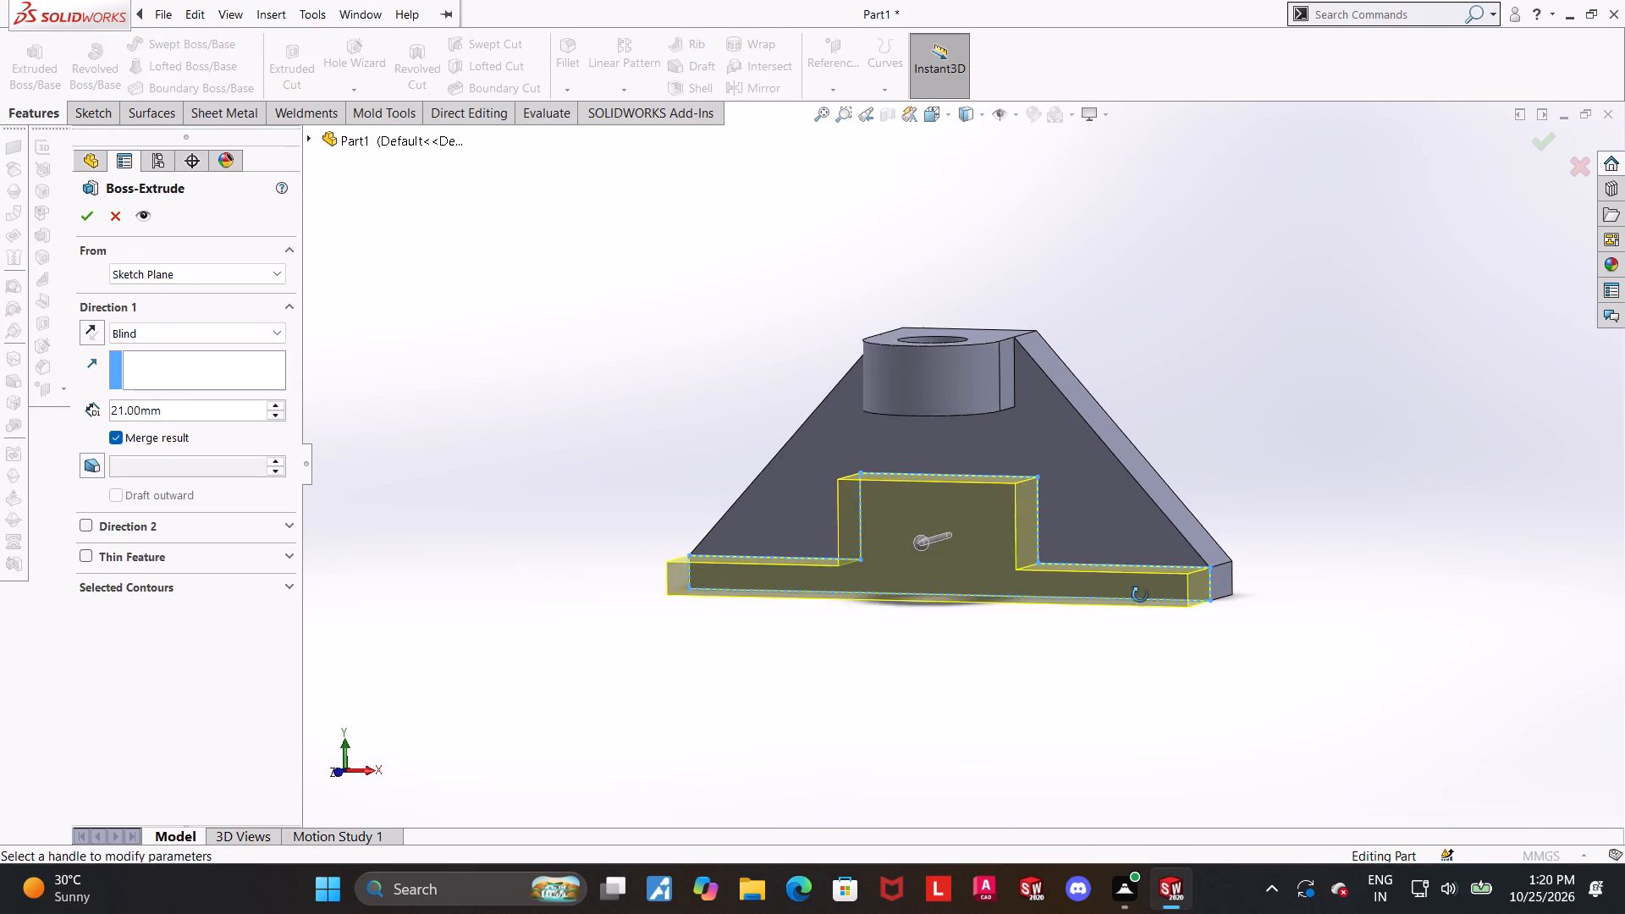
pyautogui.moveTo(1140, 595); pyautogui.dragTo(1142, 643, button='middle')
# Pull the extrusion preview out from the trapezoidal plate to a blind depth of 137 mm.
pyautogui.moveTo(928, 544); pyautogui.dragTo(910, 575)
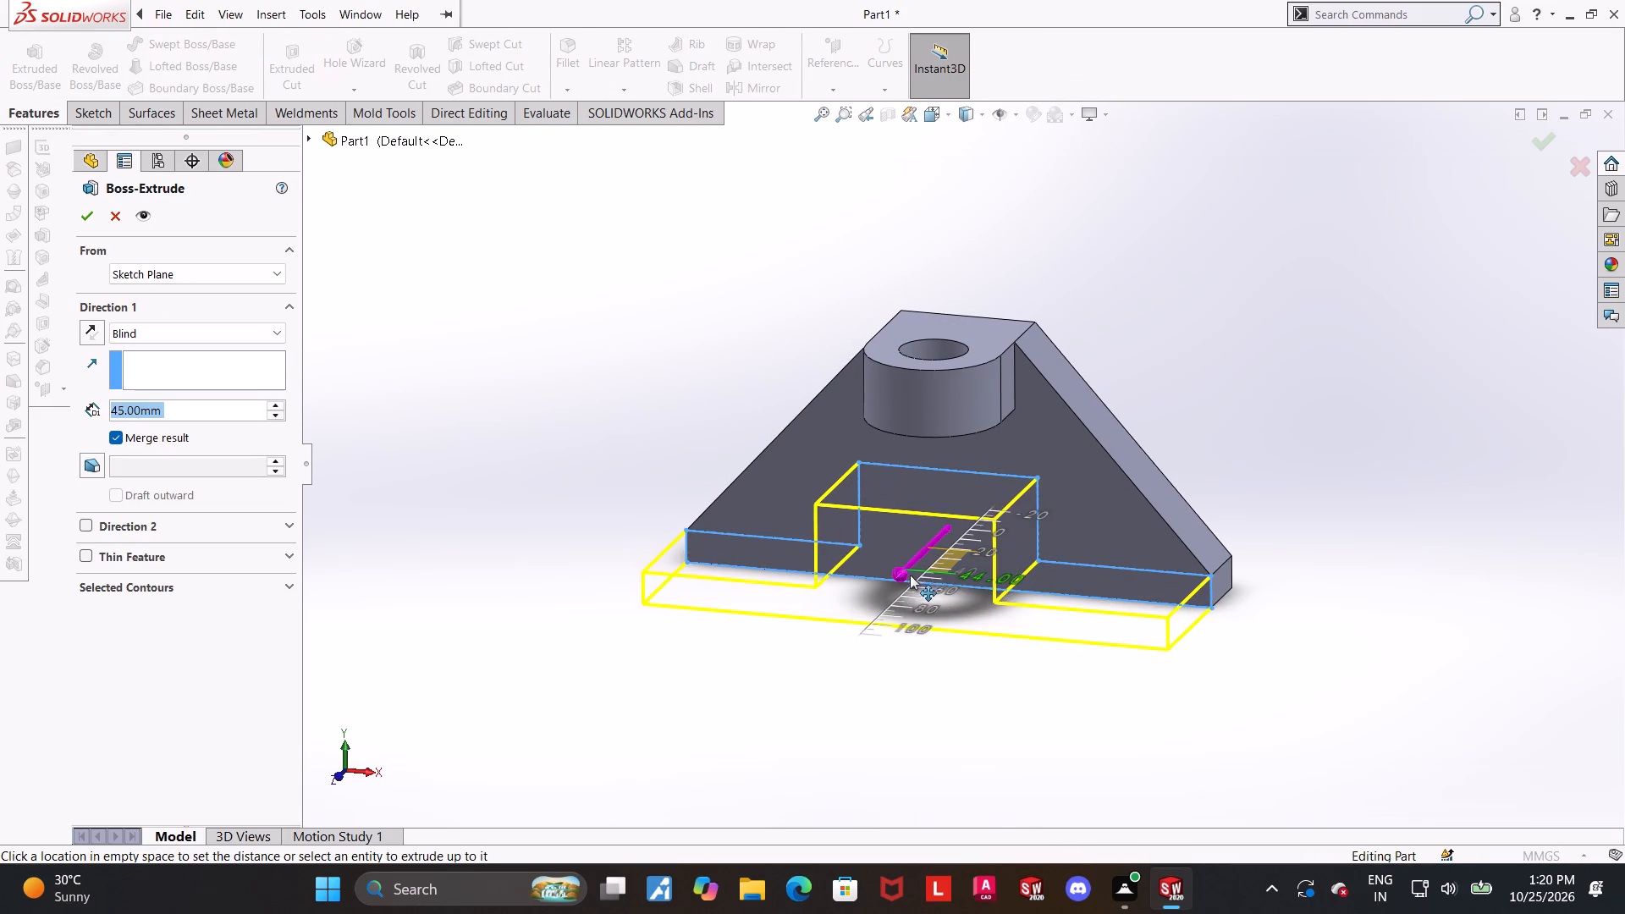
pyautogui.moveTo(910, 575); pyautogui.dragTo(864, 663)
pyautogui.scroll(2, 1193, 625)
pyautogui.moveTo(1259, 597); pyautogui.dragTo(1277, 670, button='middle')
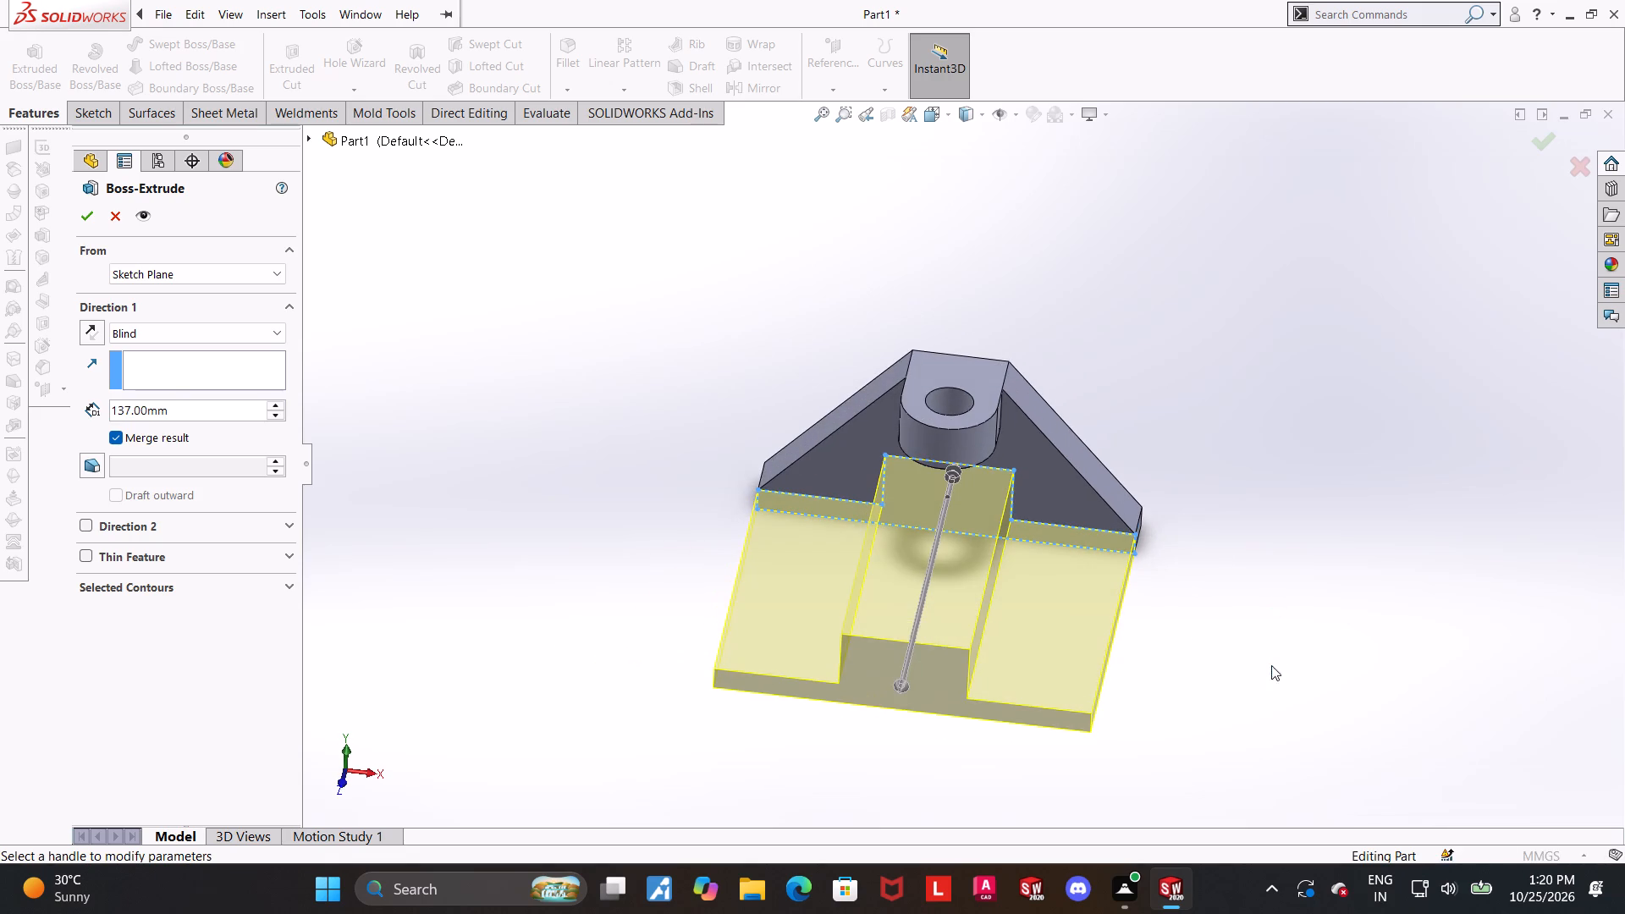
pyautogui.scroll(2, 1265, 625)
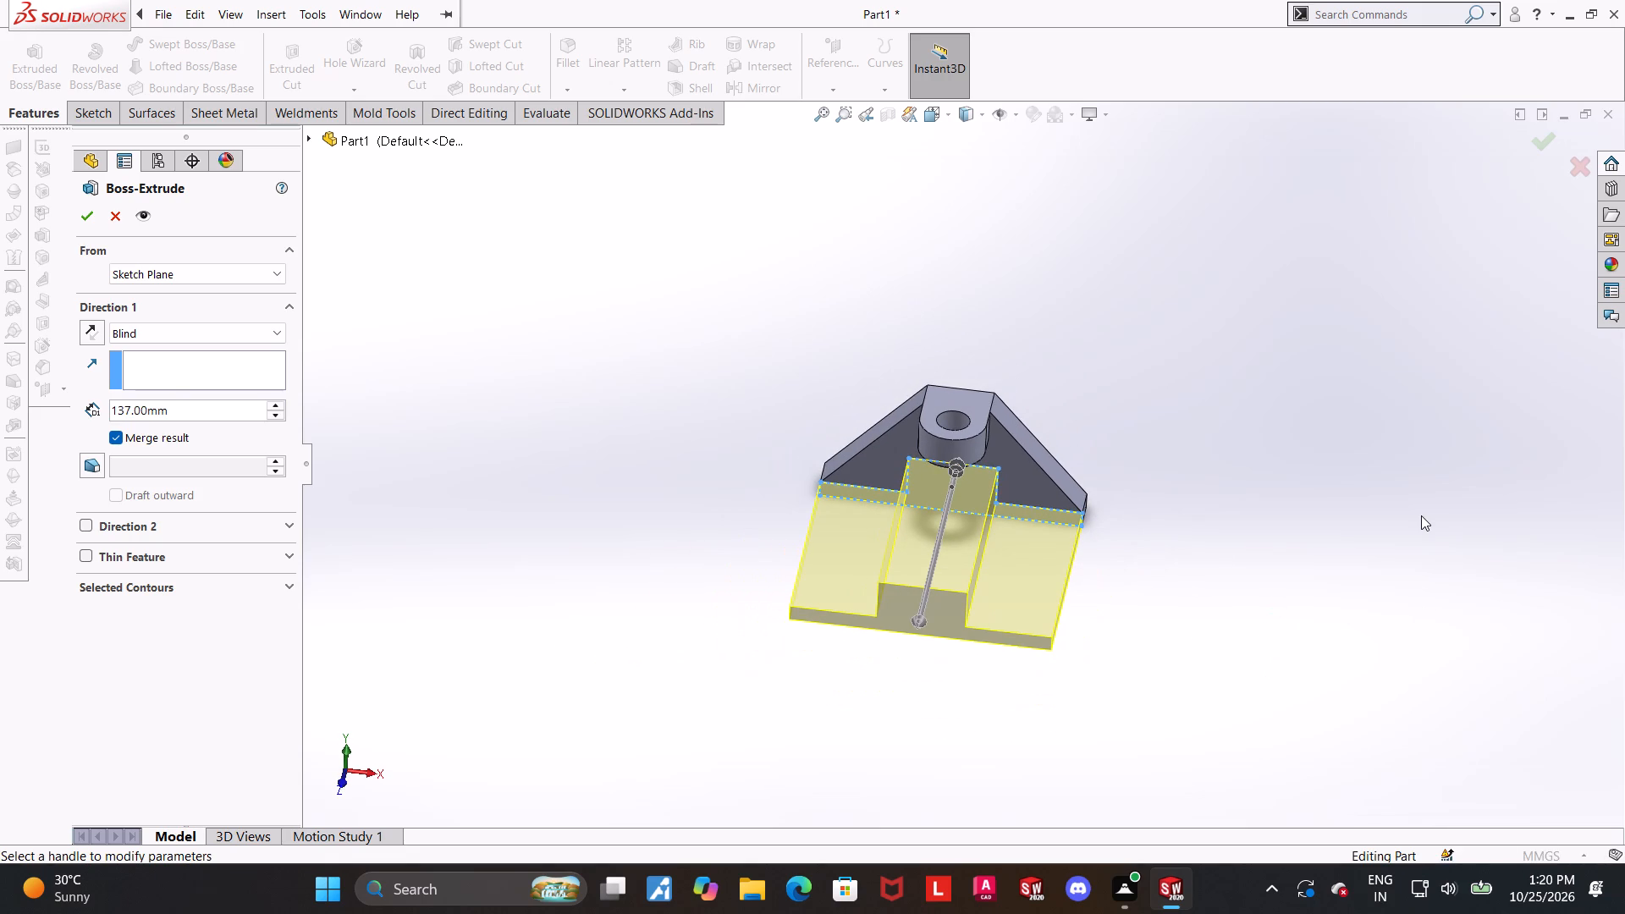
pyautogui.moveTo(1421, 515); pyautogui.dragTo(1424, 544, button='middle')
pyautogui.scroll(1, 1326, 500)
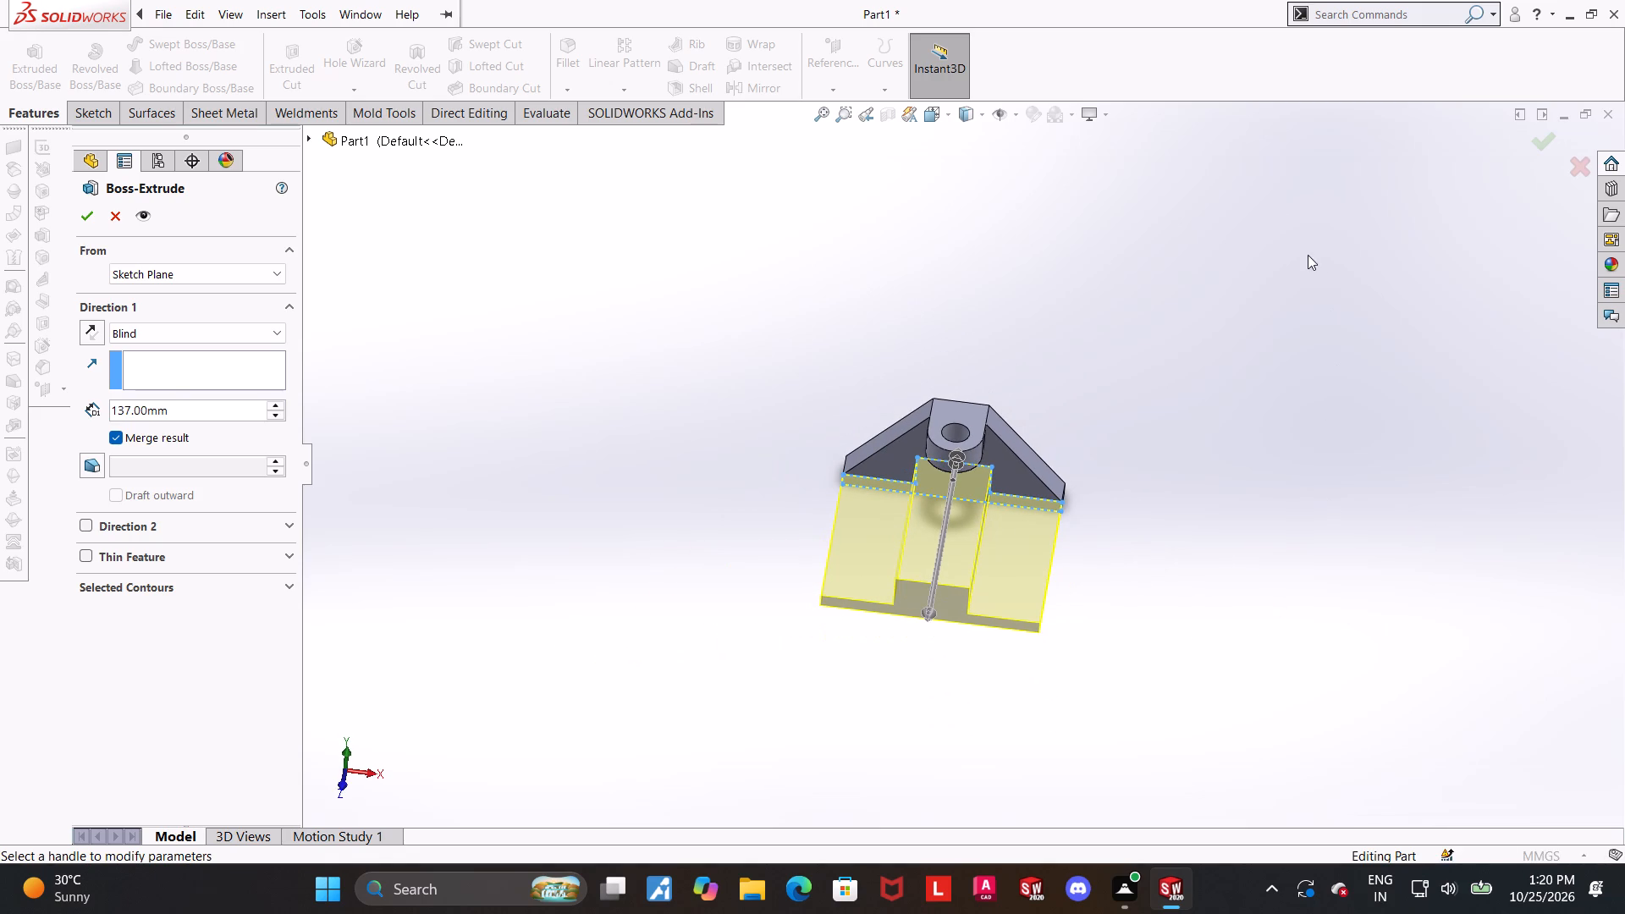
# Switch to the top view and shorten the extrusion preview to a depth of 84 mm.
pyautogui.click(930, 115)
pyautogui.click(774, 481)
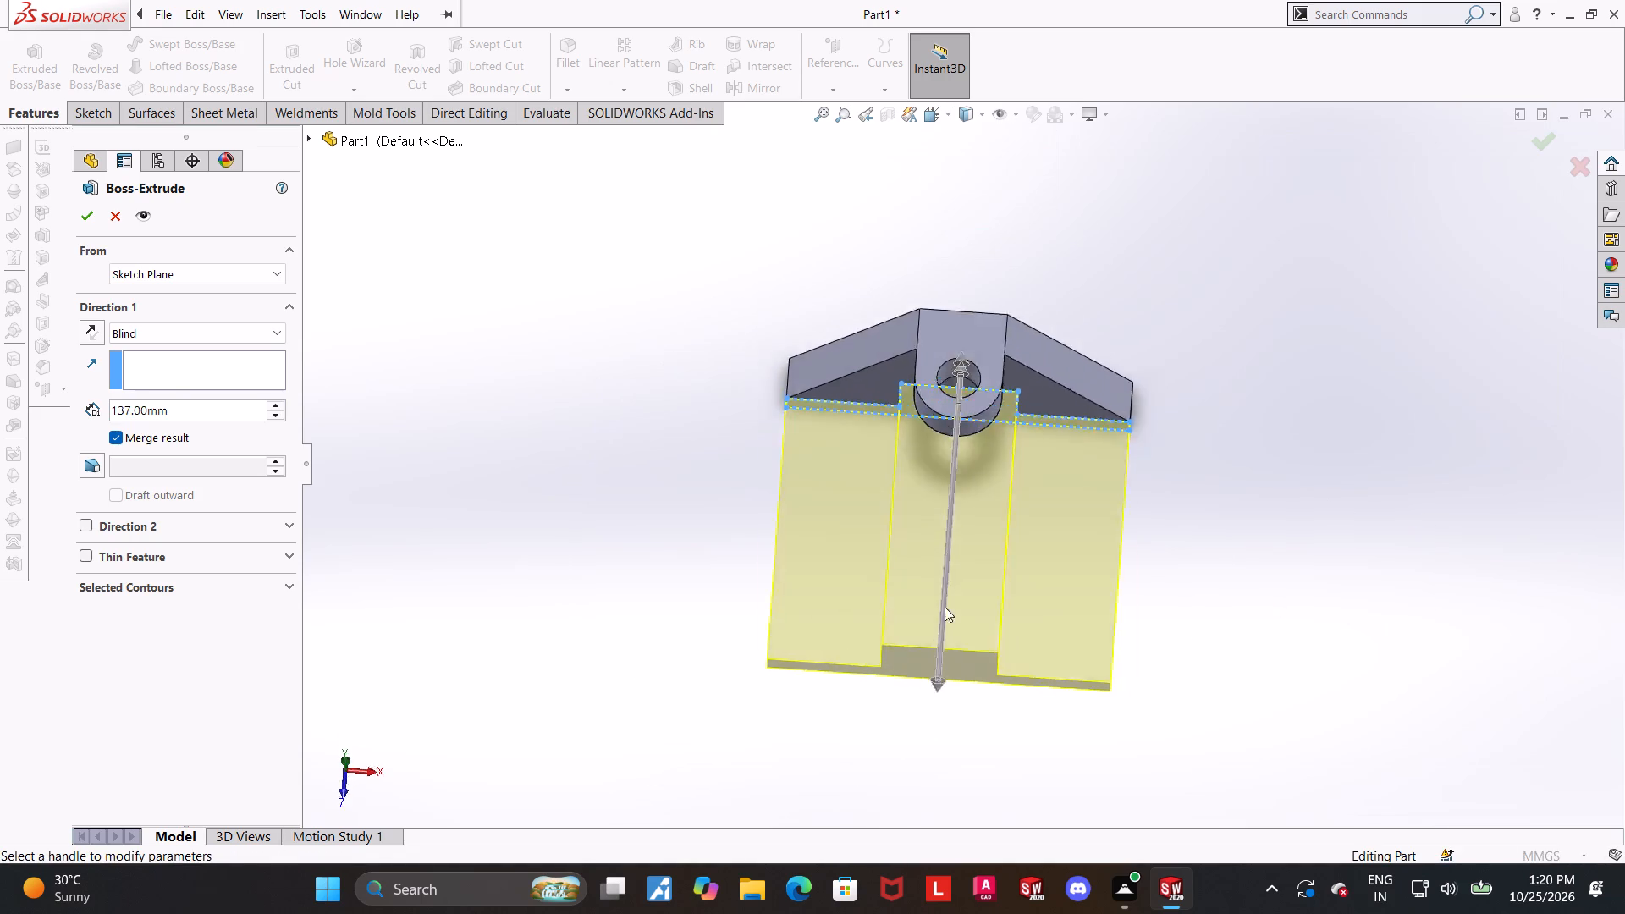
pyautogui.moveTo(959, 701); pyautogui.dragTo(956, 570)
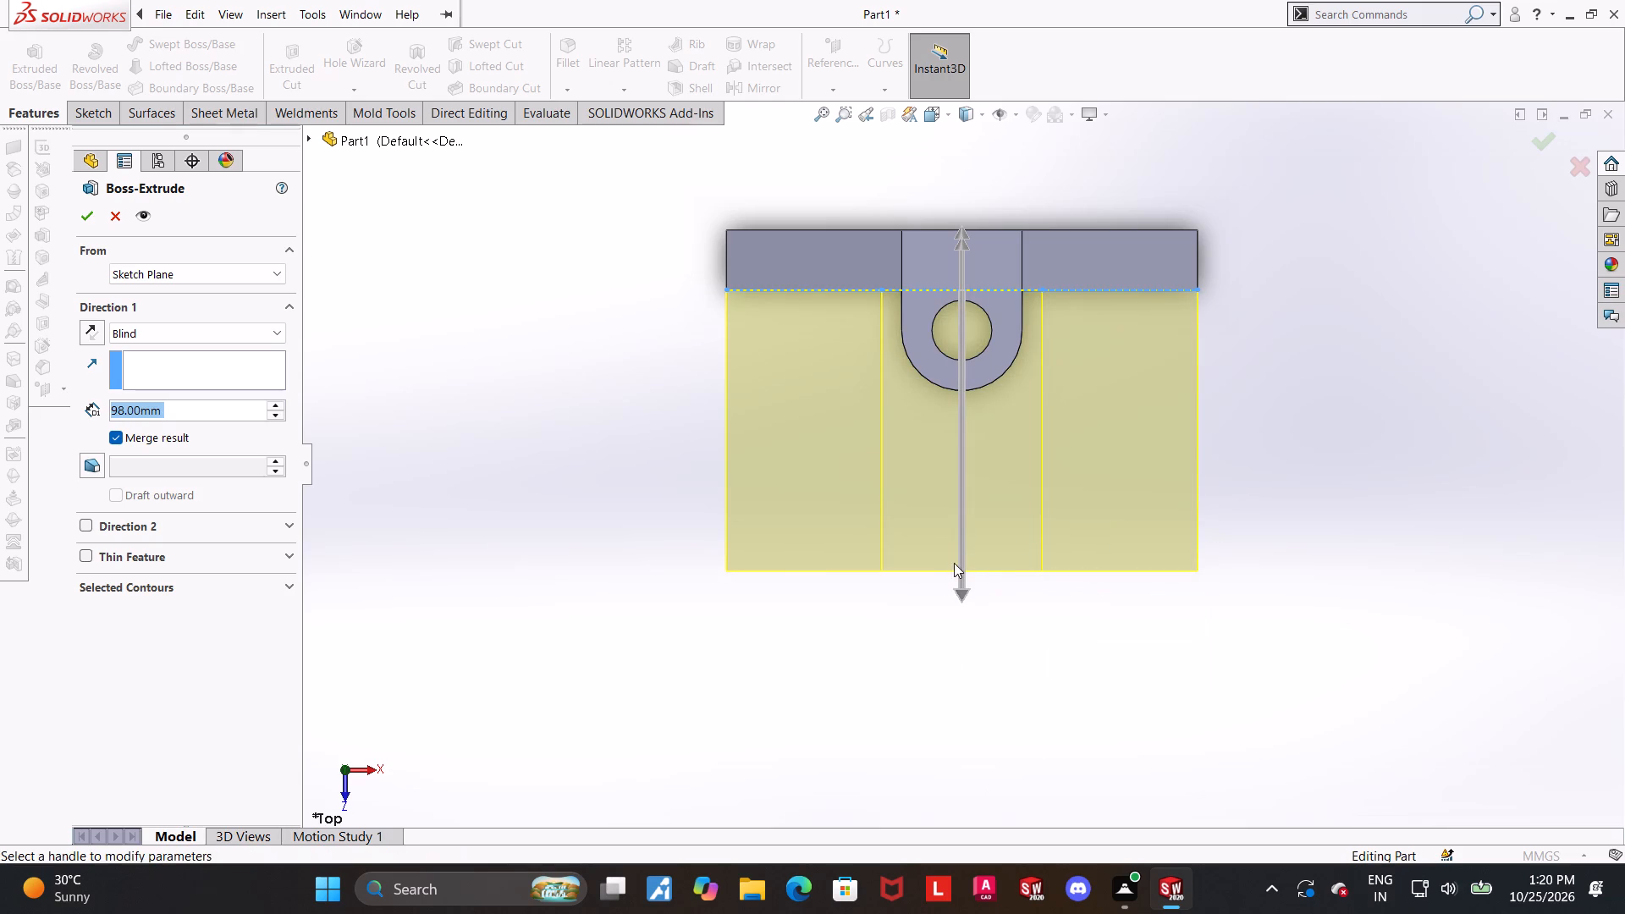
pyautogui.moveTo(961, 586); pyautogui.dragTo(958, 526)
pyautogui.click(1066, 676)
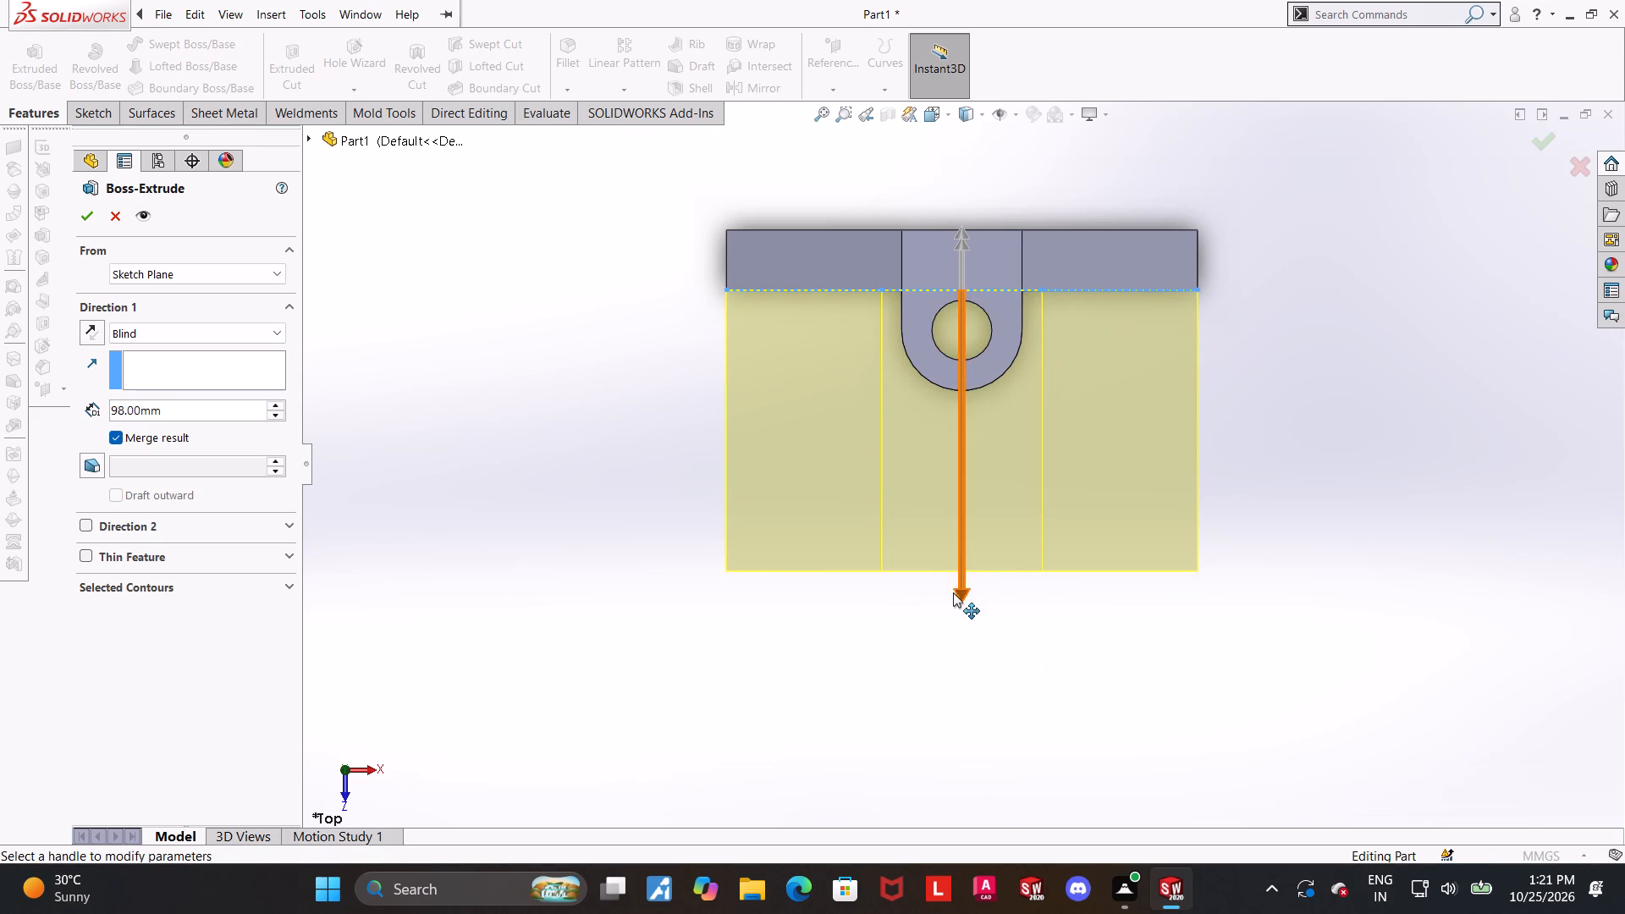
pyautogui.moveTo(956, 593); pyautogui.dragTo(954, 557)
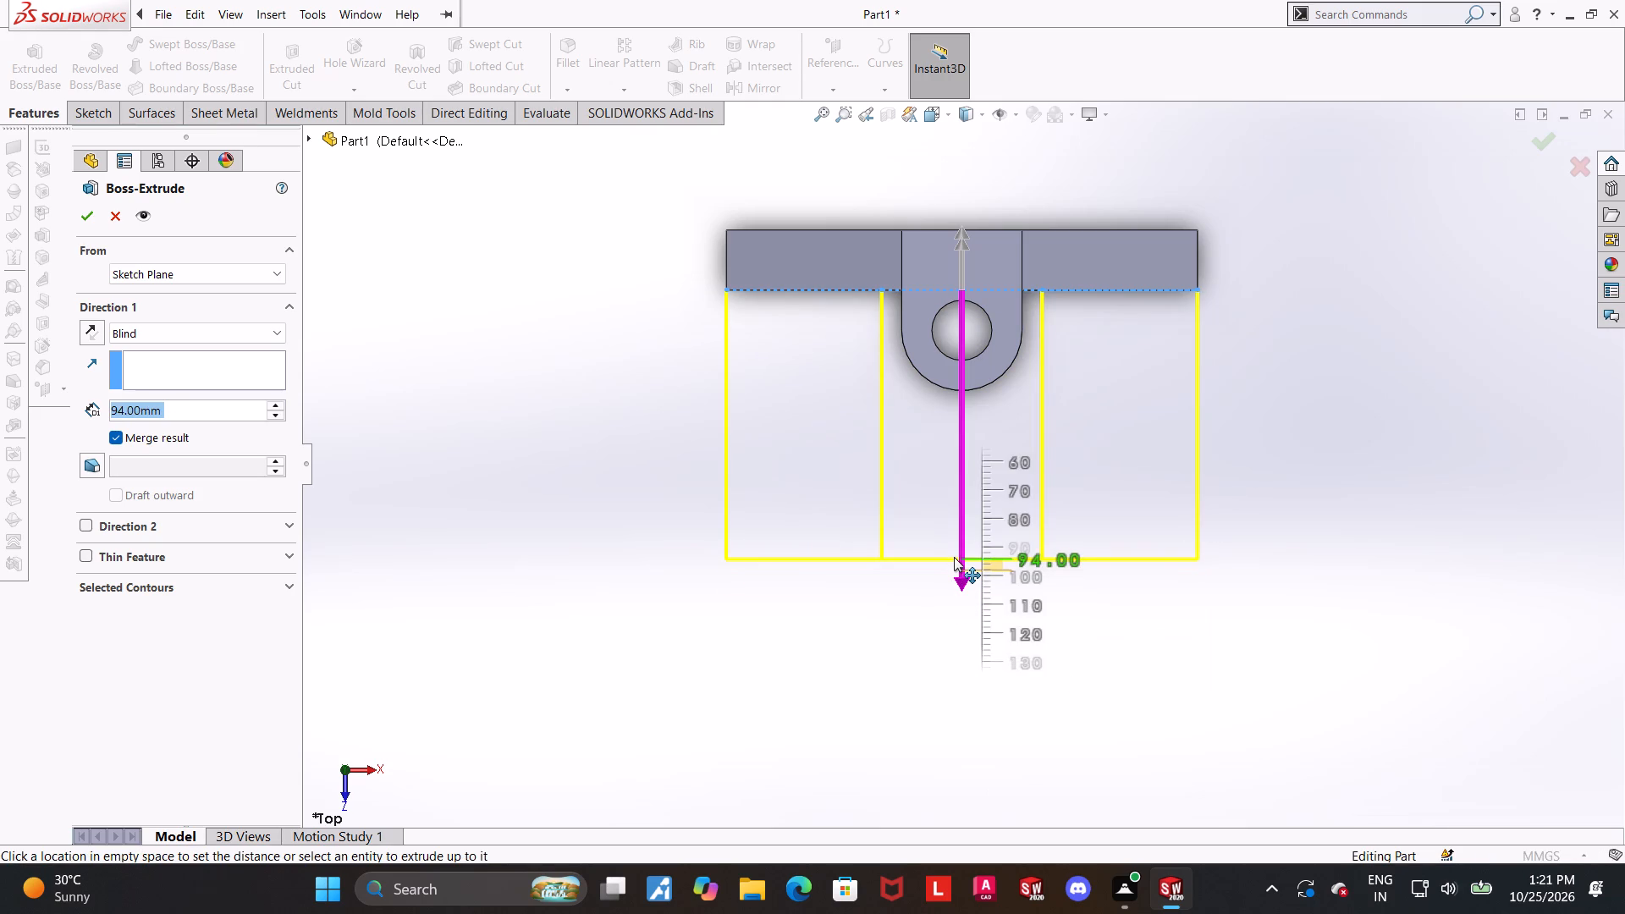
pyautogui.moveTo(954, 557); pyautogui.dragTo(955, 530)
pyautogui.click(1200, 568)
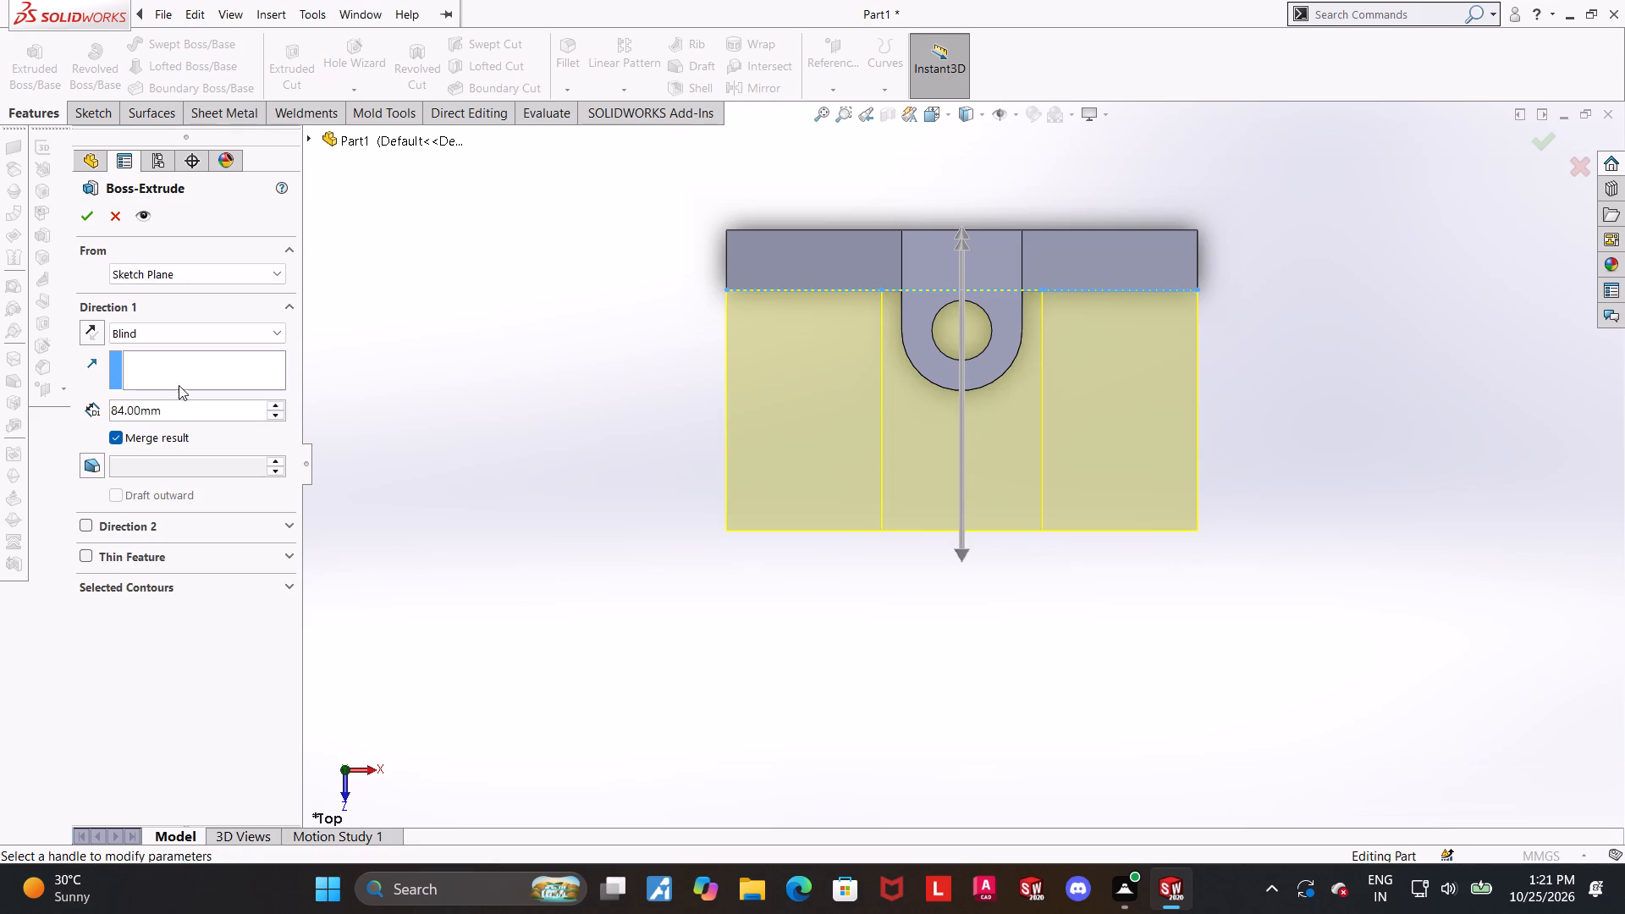
# Set the stepped base's blind extrusion depth to 78 mm, merged with the existing body, and finish the extrusion.
pyautogui.click(183, 421)
pyautogui.click(207, 409)
pyautogui.moveTo(216, 409); pyautogui.dragTo(205, 409)
pyautogui.moveTo(205, 409); pyautogui.dragTo(95, 404)
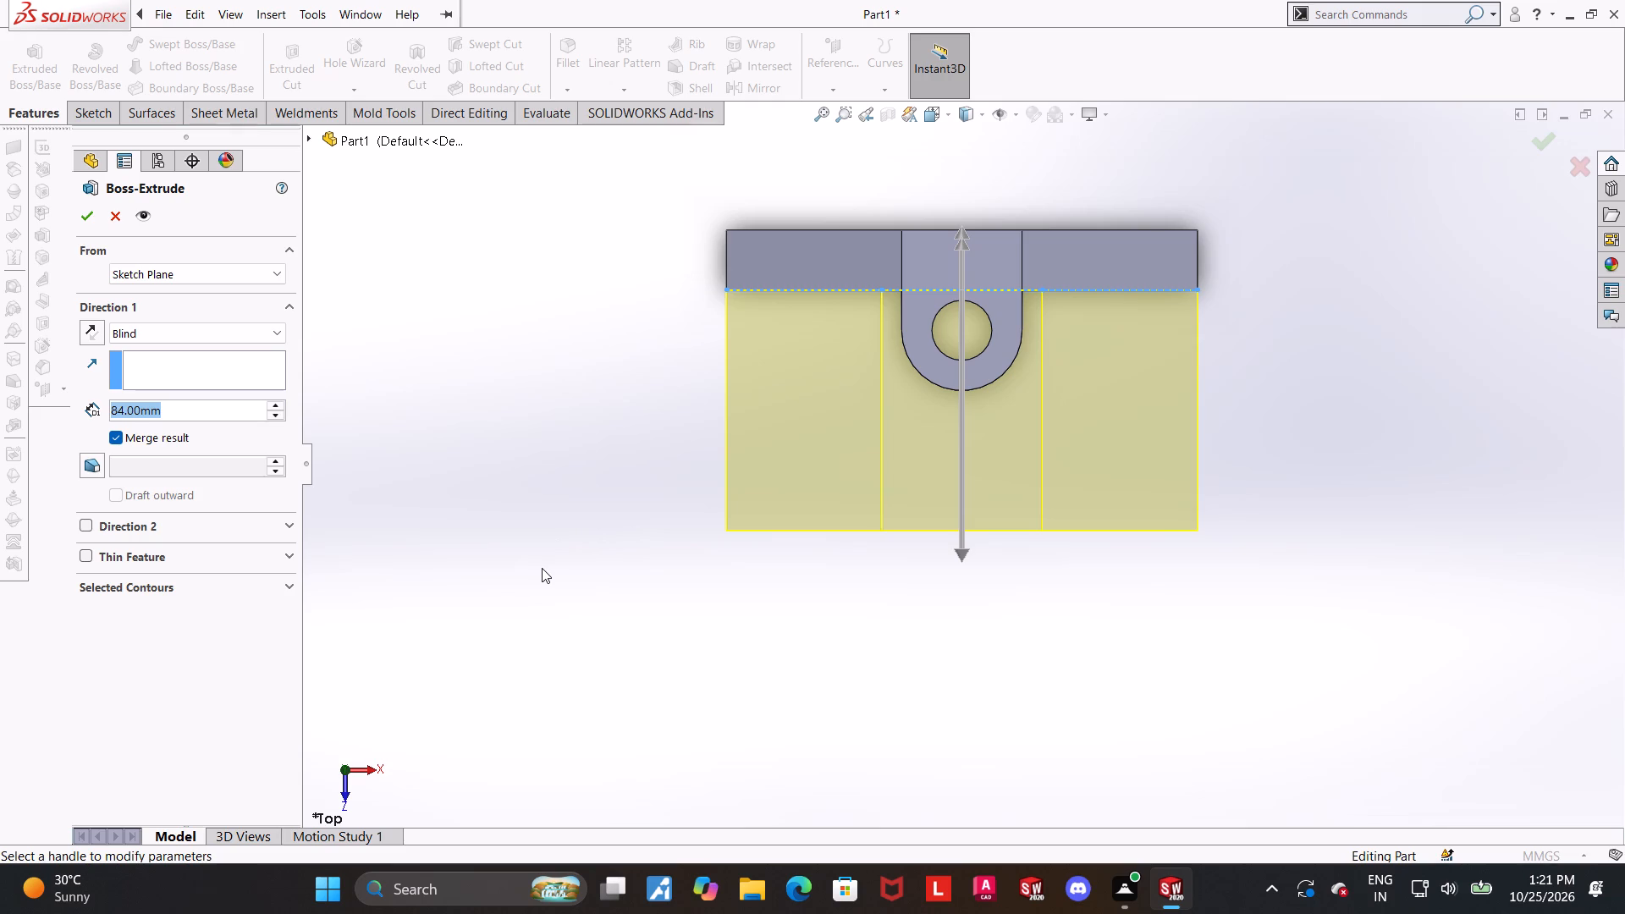
pyautogui.write('78')
pyautogui.press('Return')
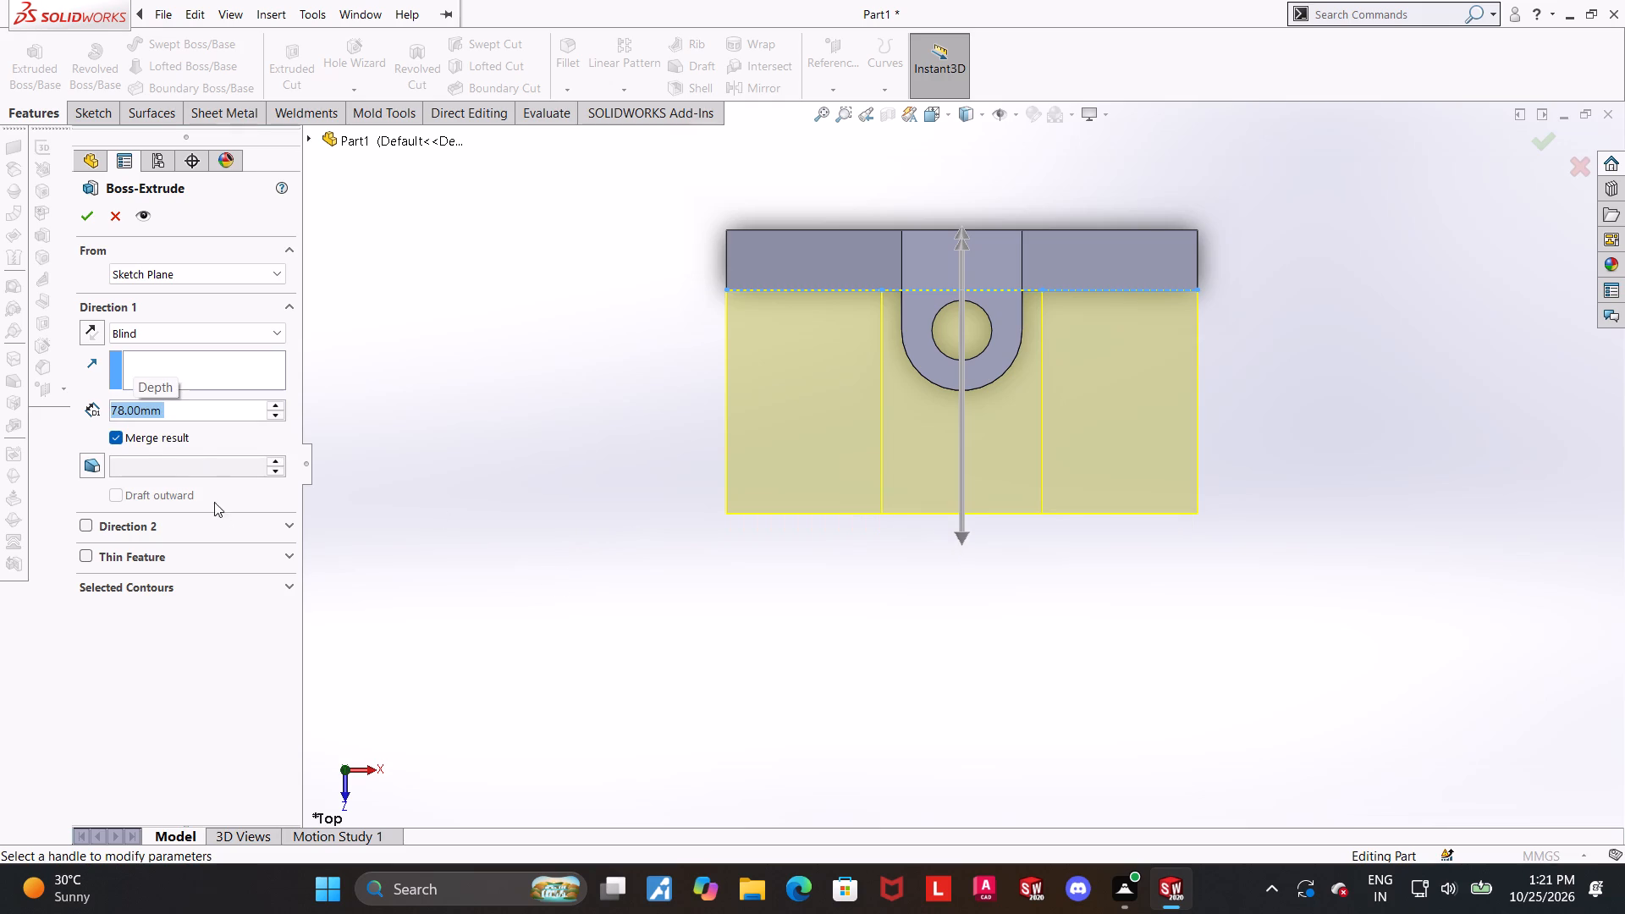
pyautogui.click(85, 205)
pyautogui.click(548, 551)
pyautogui.scroll(-1, 1284, 535)
pyautogui.moveTo(1027, 486); pyautogui.dragTo(1021, 293, button='middle')
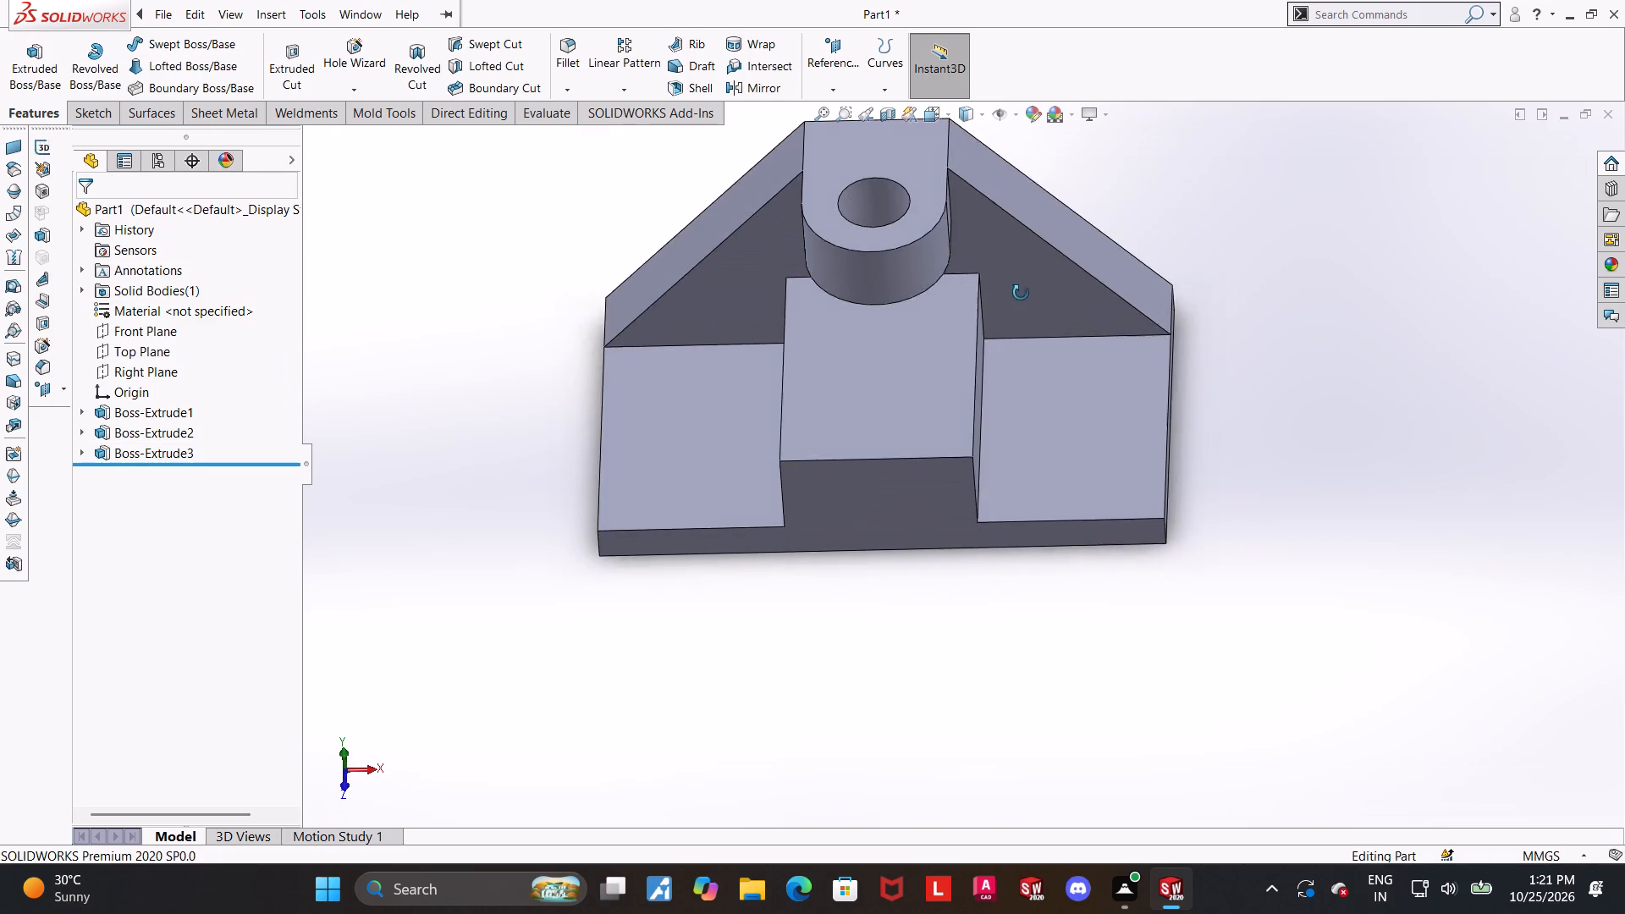
# Fillet the two front vertical corner edges of the stepped base with an 18 mm radius.
pyautogui.moveTo(1021, 293); pyautogui.dragTo(1027, 222, button='middle')
pyautogui.scroll(-1, 939, 348)
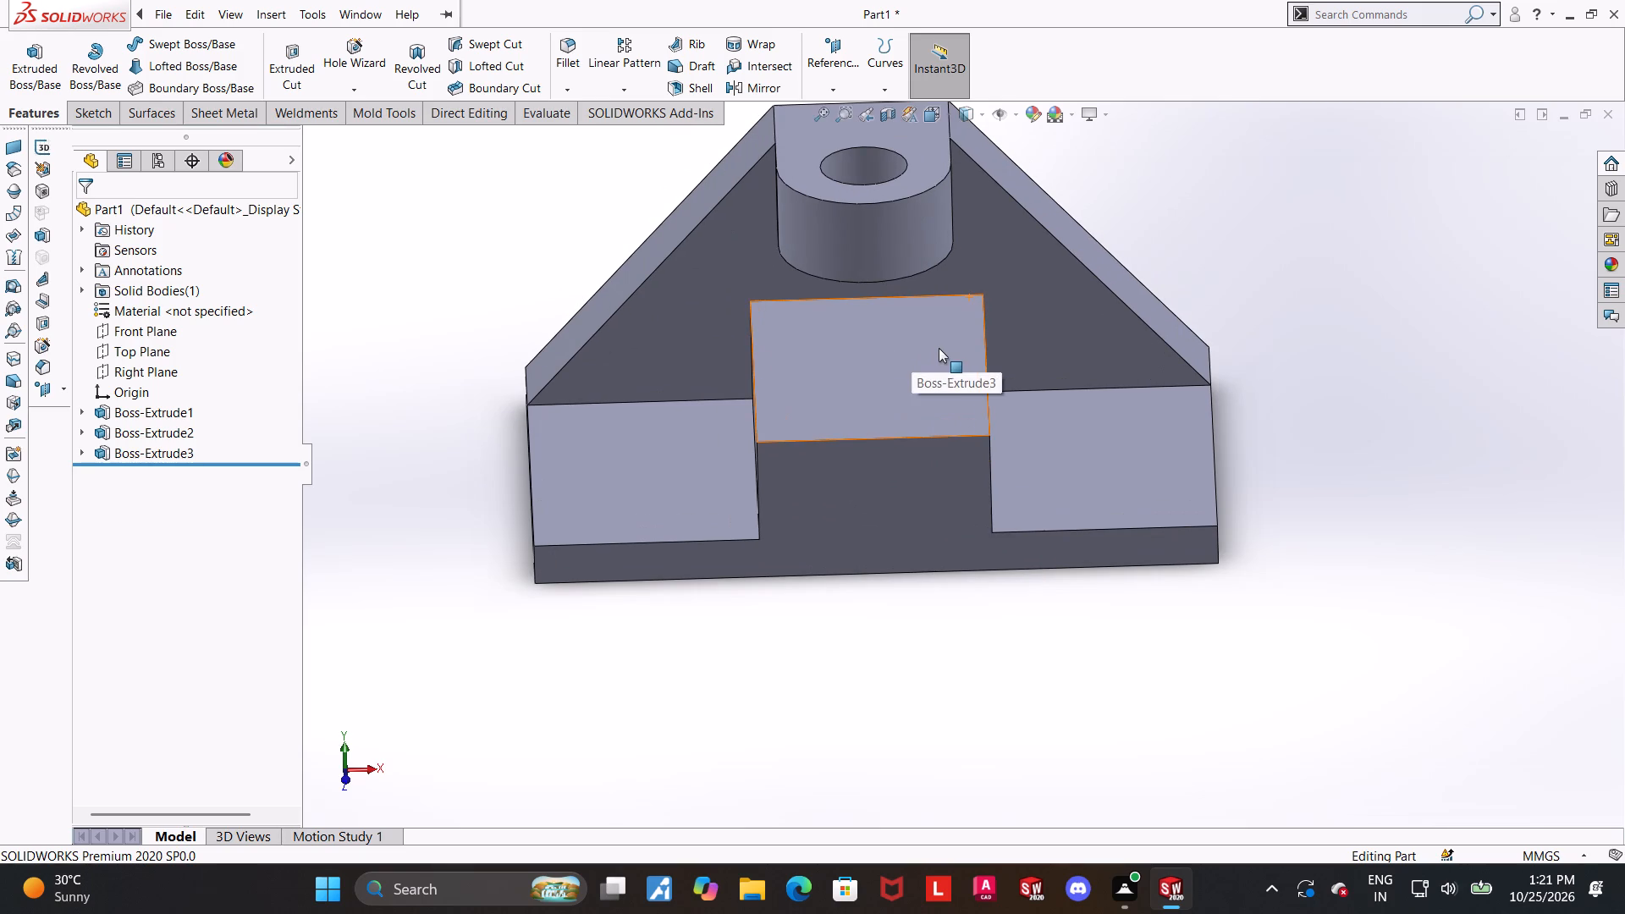
pyautogui.click(576, 55)
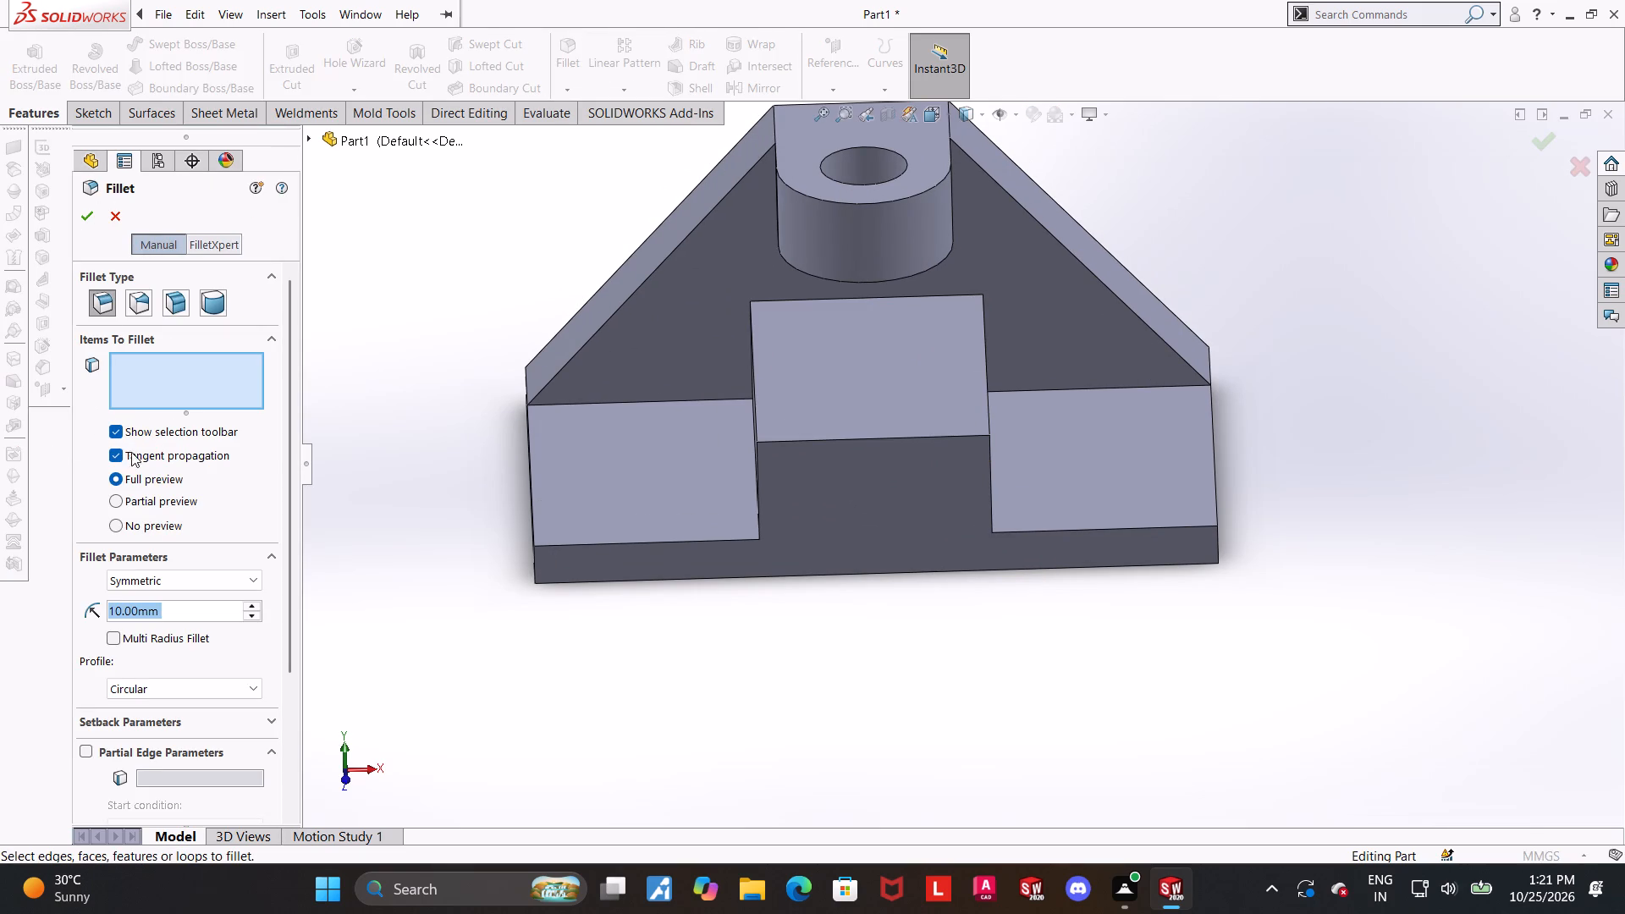
pyautogui.press('1')
pyautogui.press('8')
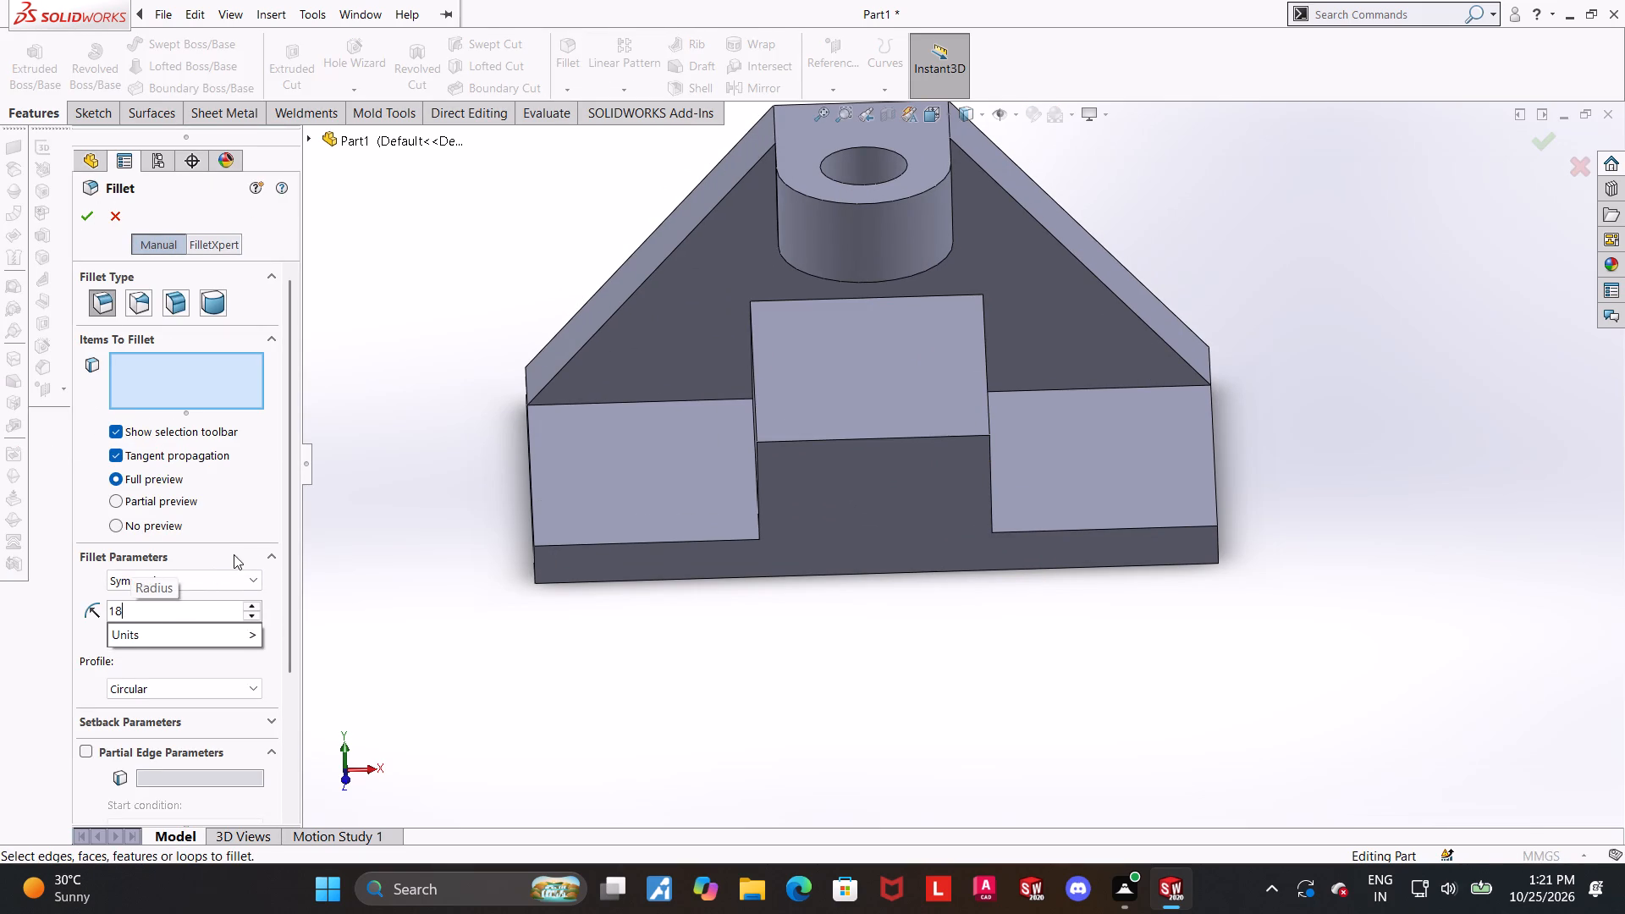
pyautogui.press('Return')
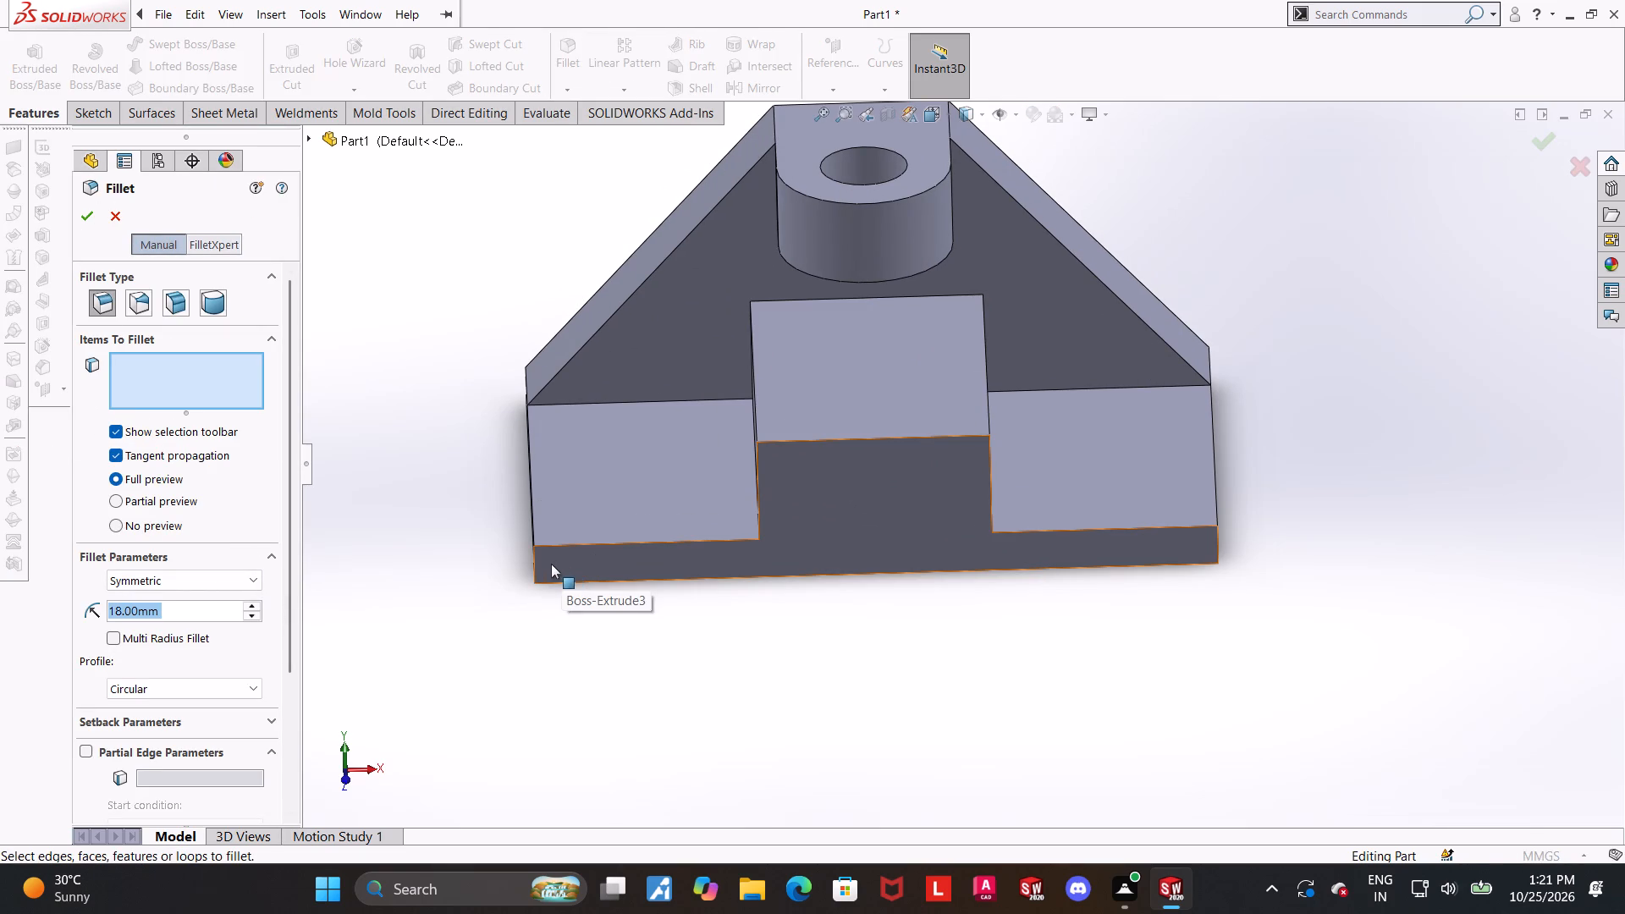
pyautogui.click(532, 558)
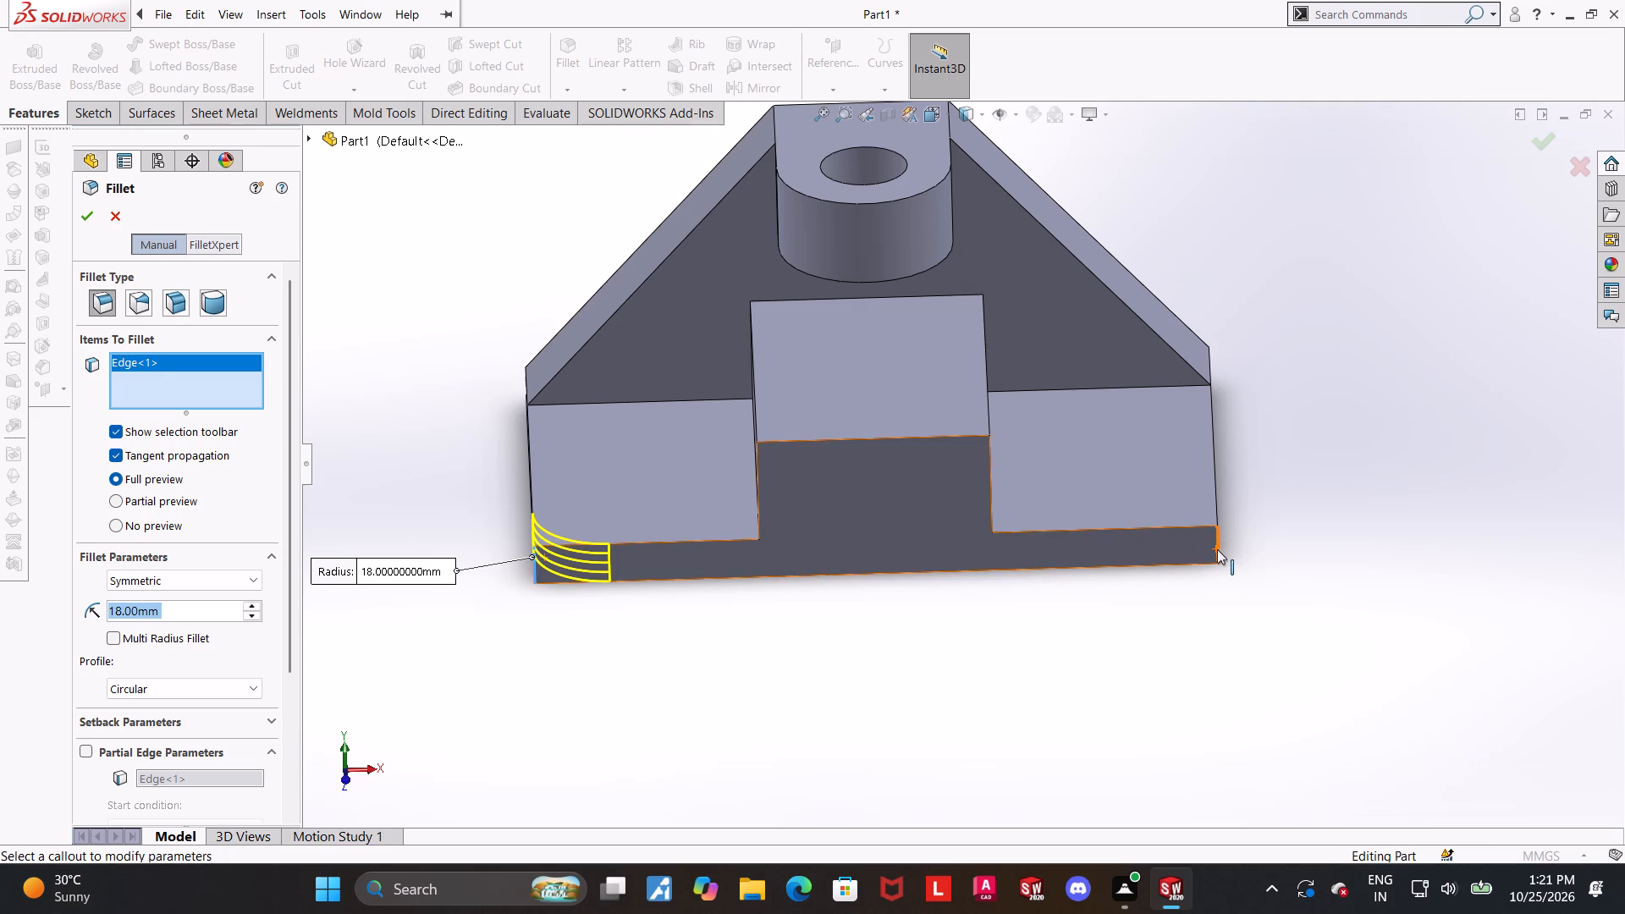
pyautogui.click(1217, 549)
pyautogui.click(78, 226)
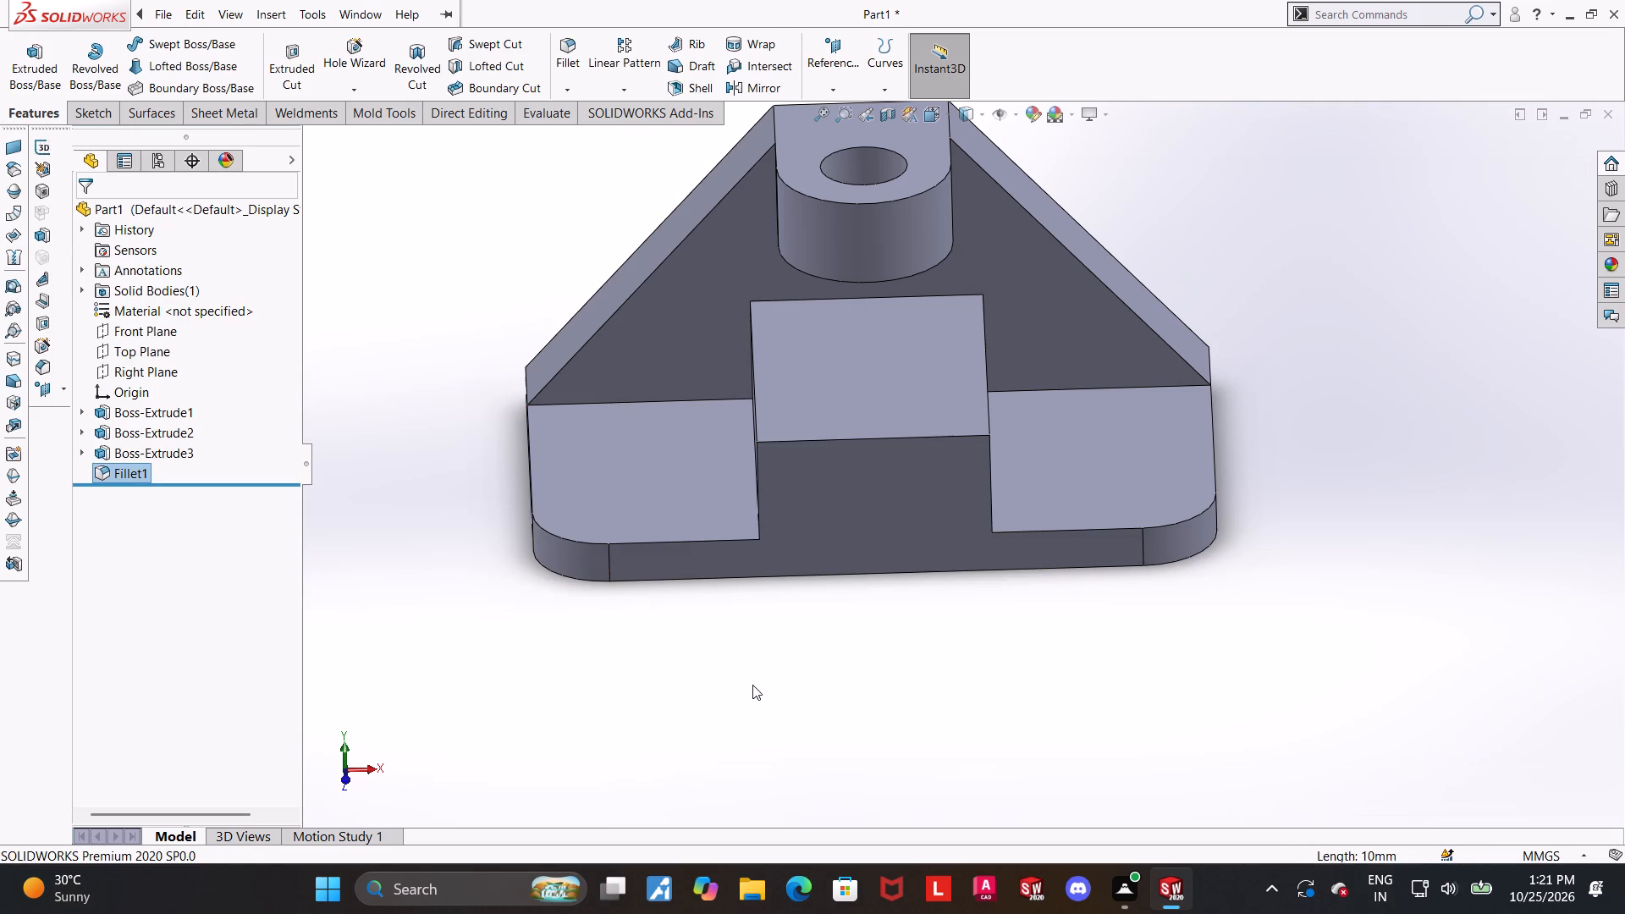
pyautogui.click(763, 685)
# Sketch a semicircular arc of about 24 mm radius on the base's front face, centred on the midpoint of its bottom edge.
pyautogui.scroll(2, 757, 608)
pyautogui.moveTo(825, 626); pyautogui.dragTo(835, 597, button='middle')
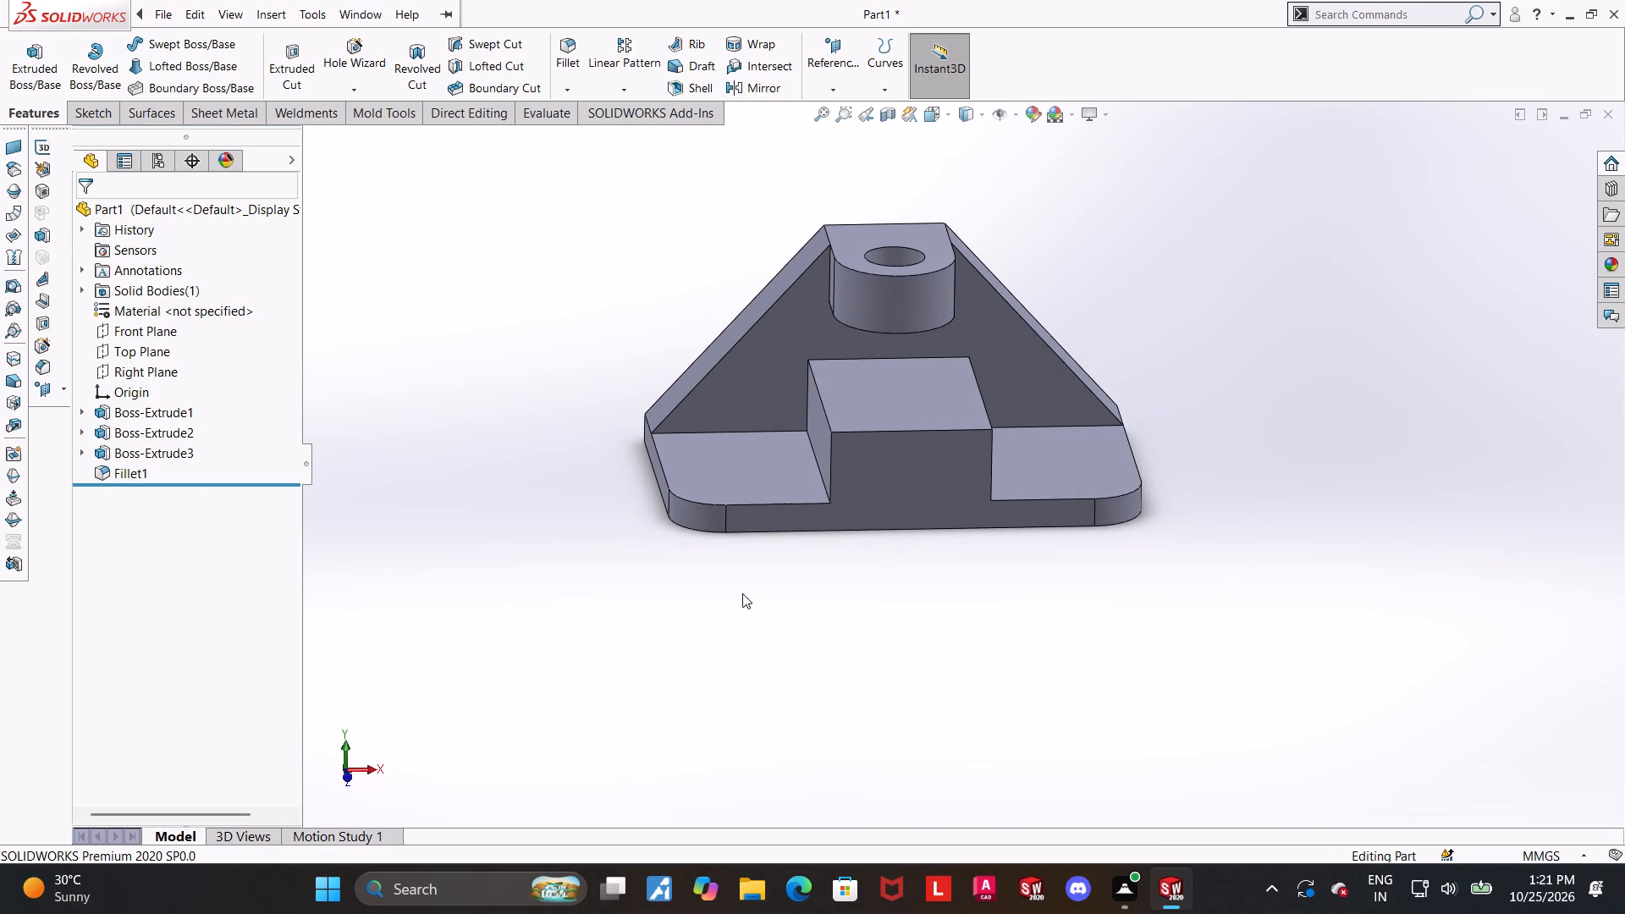
pyautogui.click(890, 490)
pyautogui.click(959, 448)
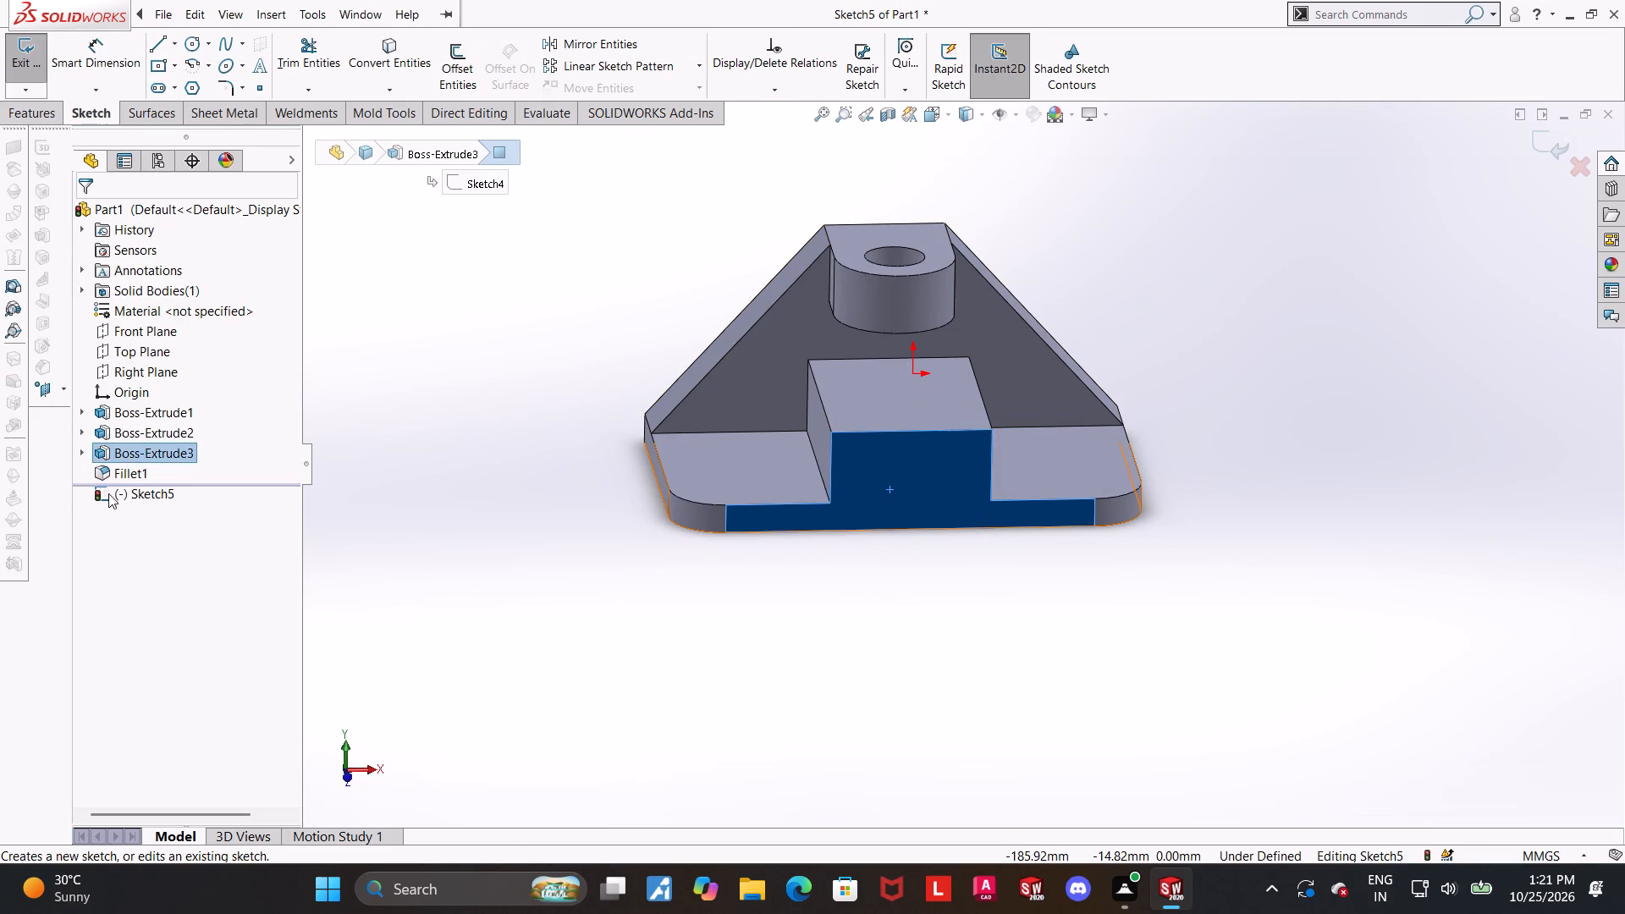
pyautogui.click(112, 493)
pyautogui.click(165, 474)
pyautogui.click(195, 64)
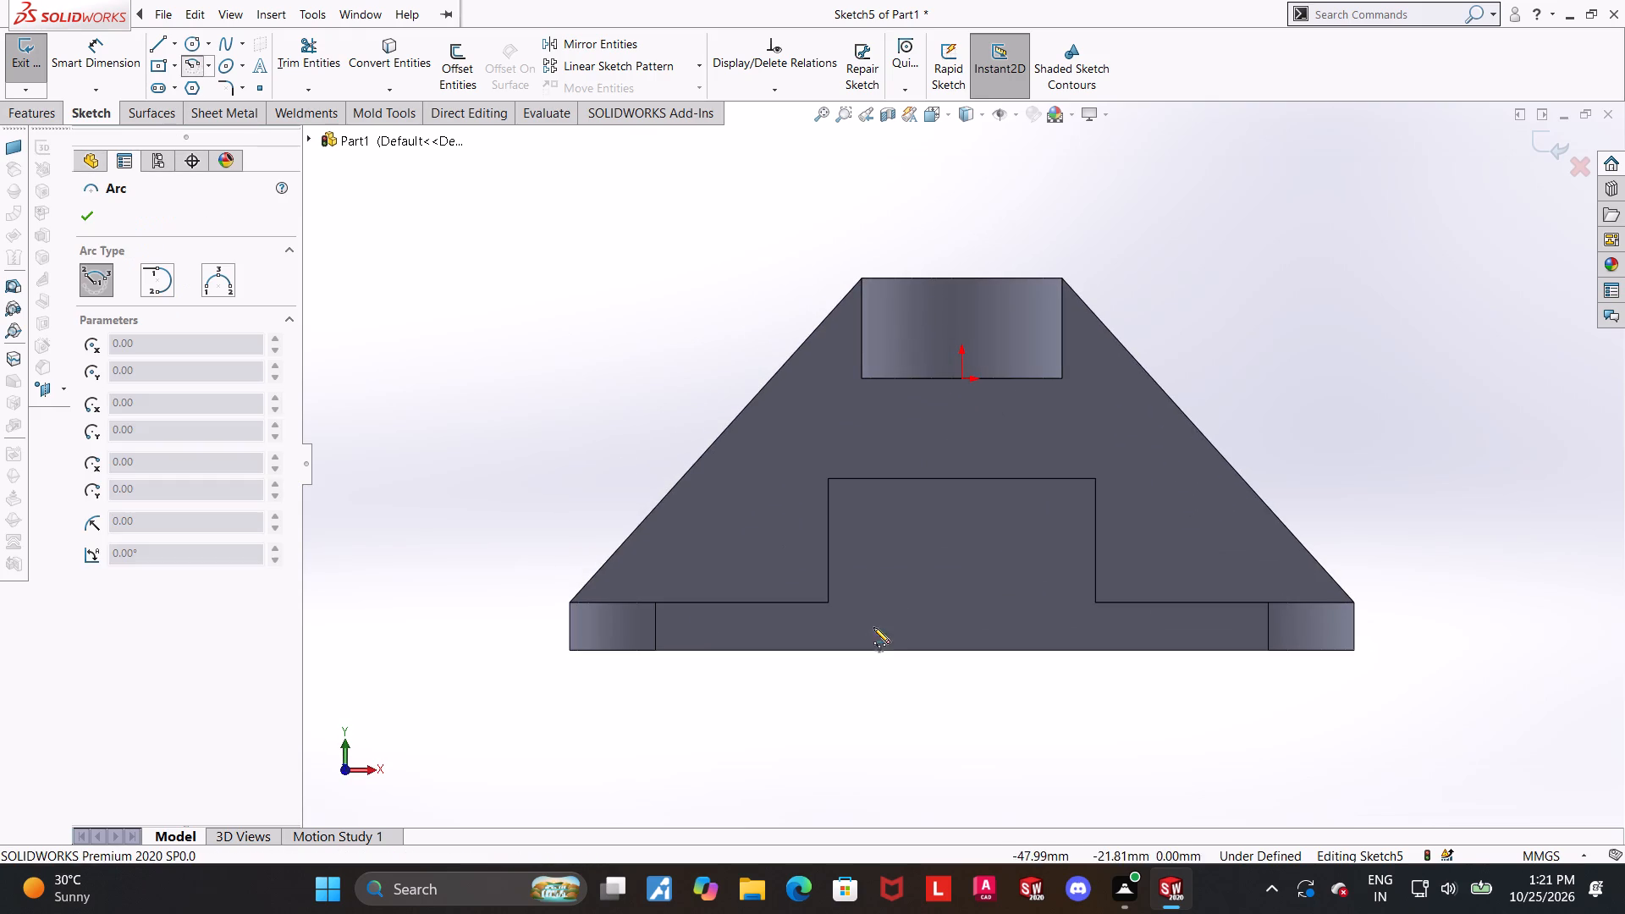
pyautogui.click(961, 650)
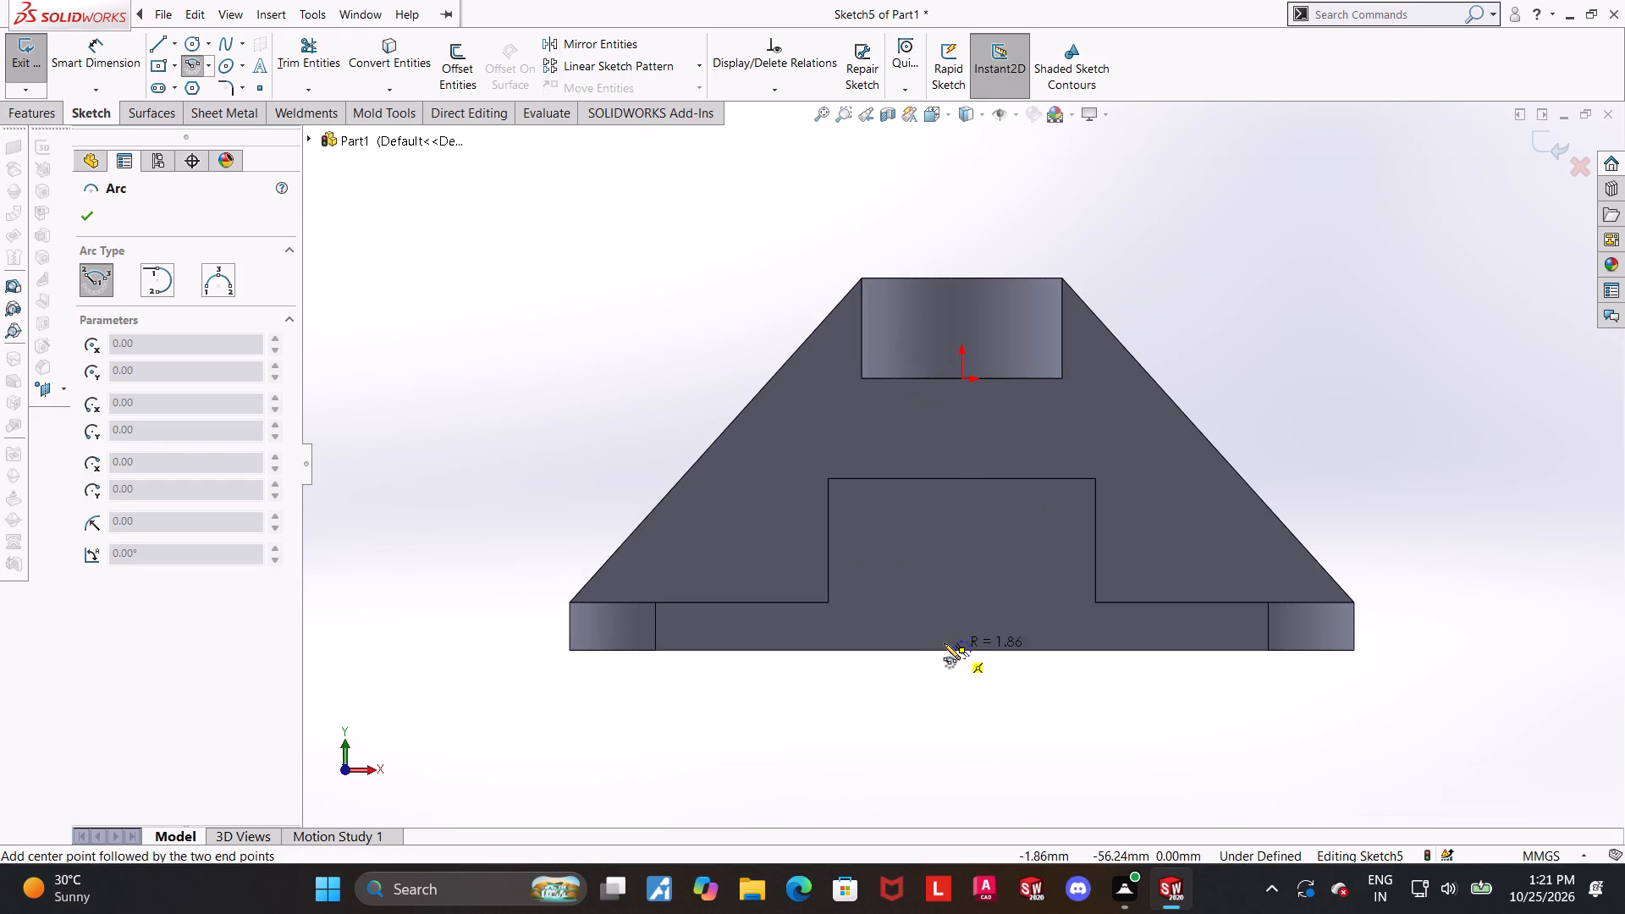
pyautogui.click(848, 652)
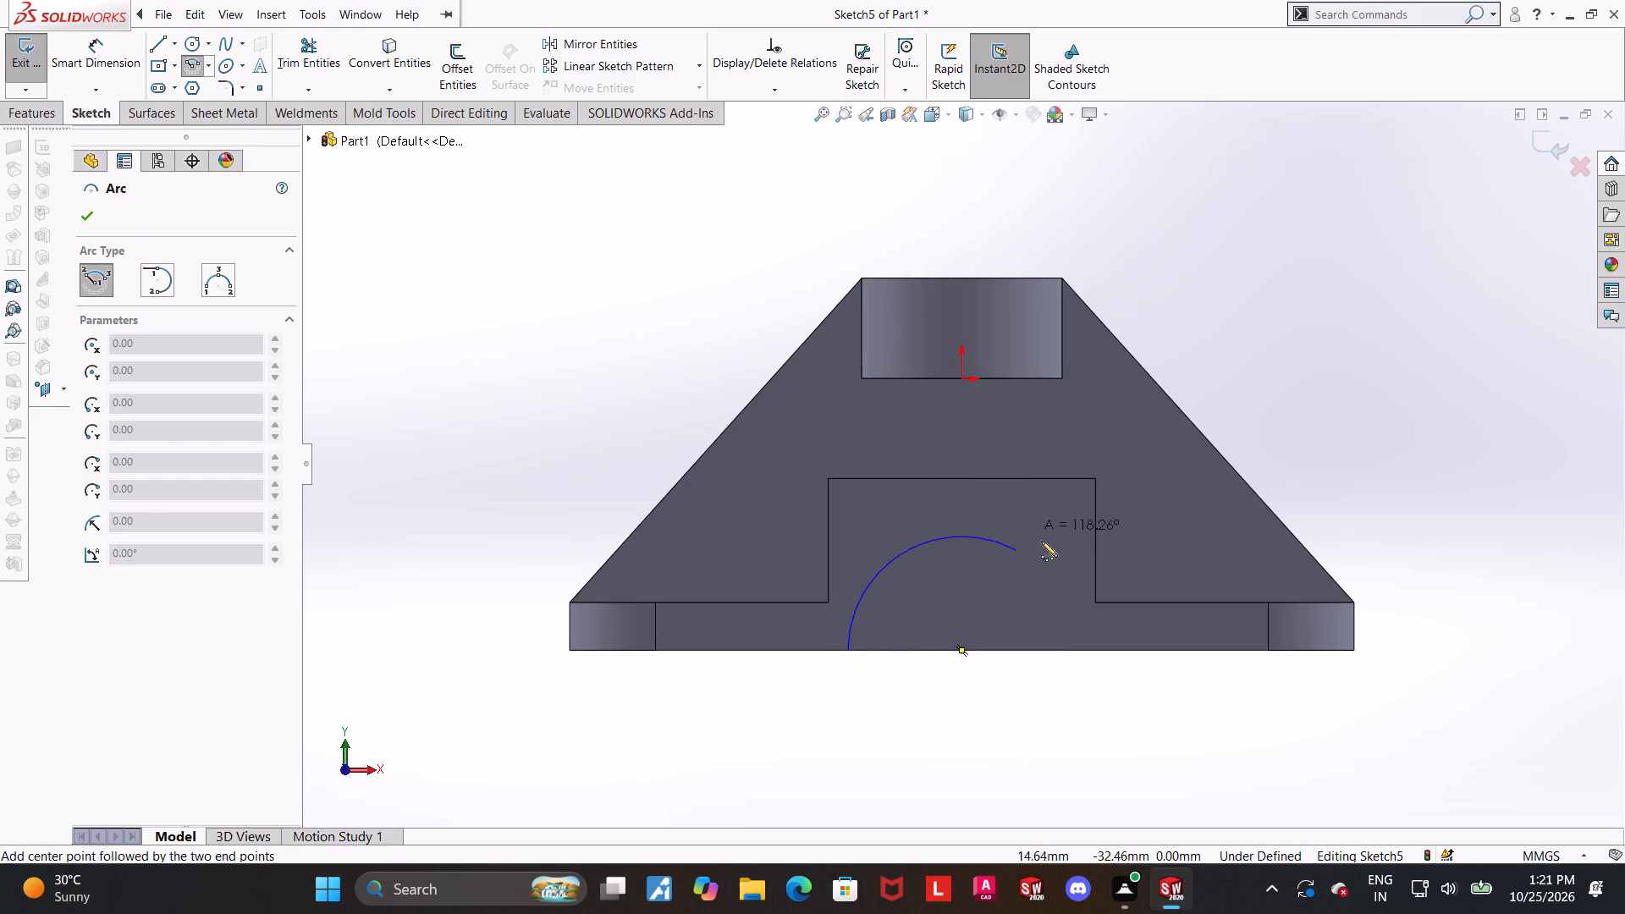
pyautogui.click(1089, 646)
pyautogui.press('Escape')
pyautogui.press('Escape')
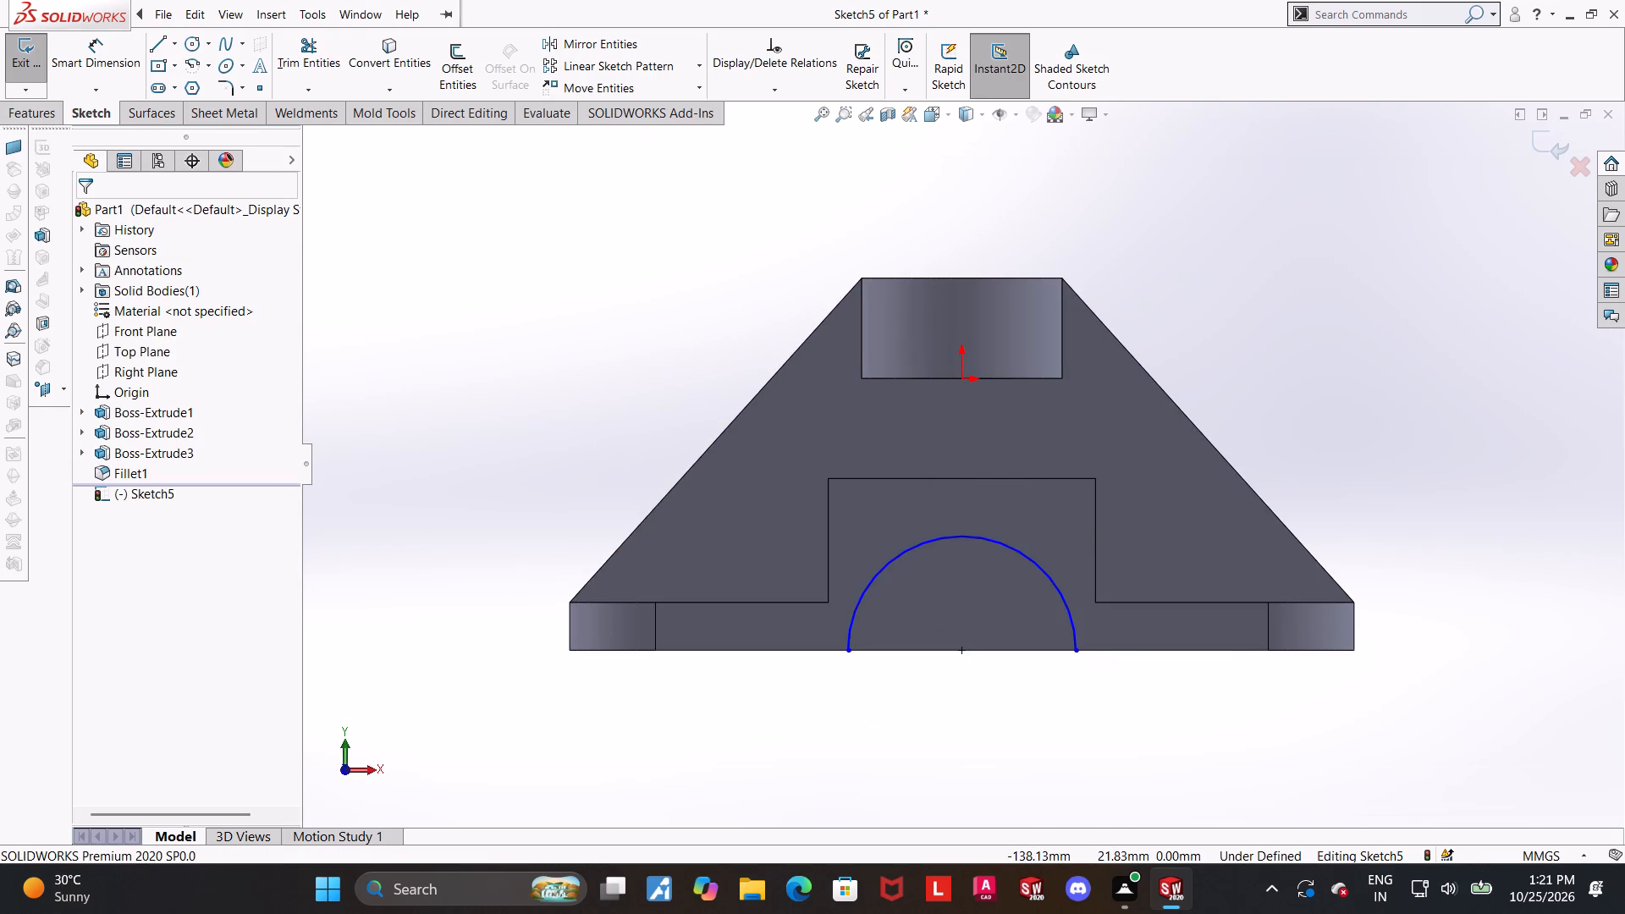
# Close the semicircle with a straight line between the arc's two endpoints along the base's bottom edge.
pyautogui.click(151, 49)
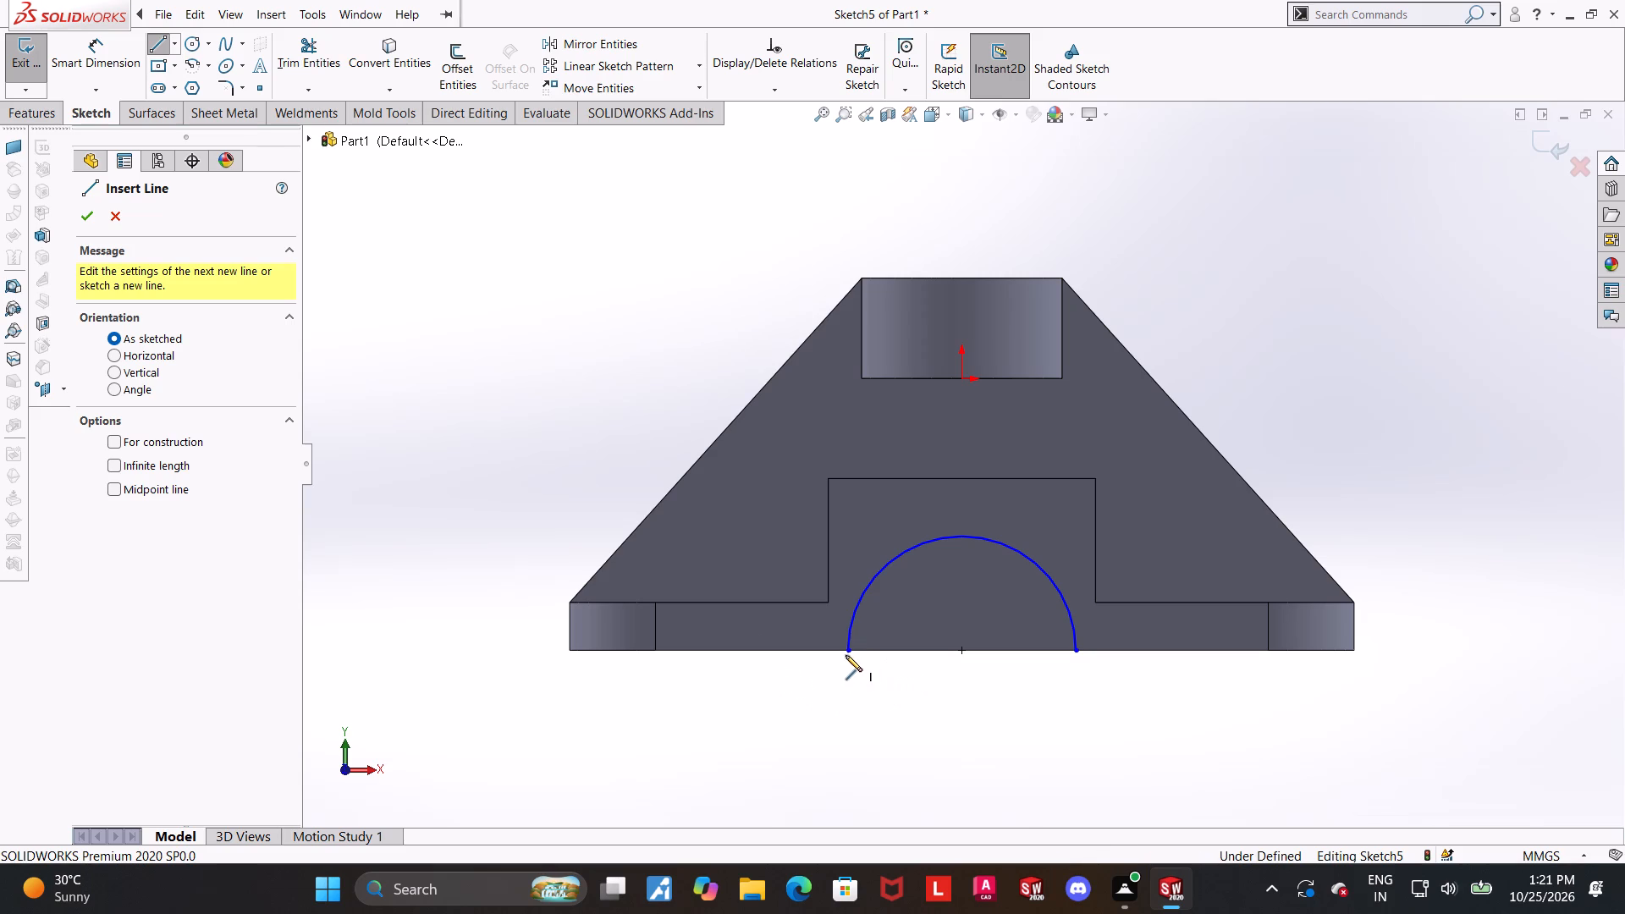
pyautogui.click(846, 652)
pyautogui.click(1076, 651)
pyautogui.press('Escape')
pyautogui.press('Escape')
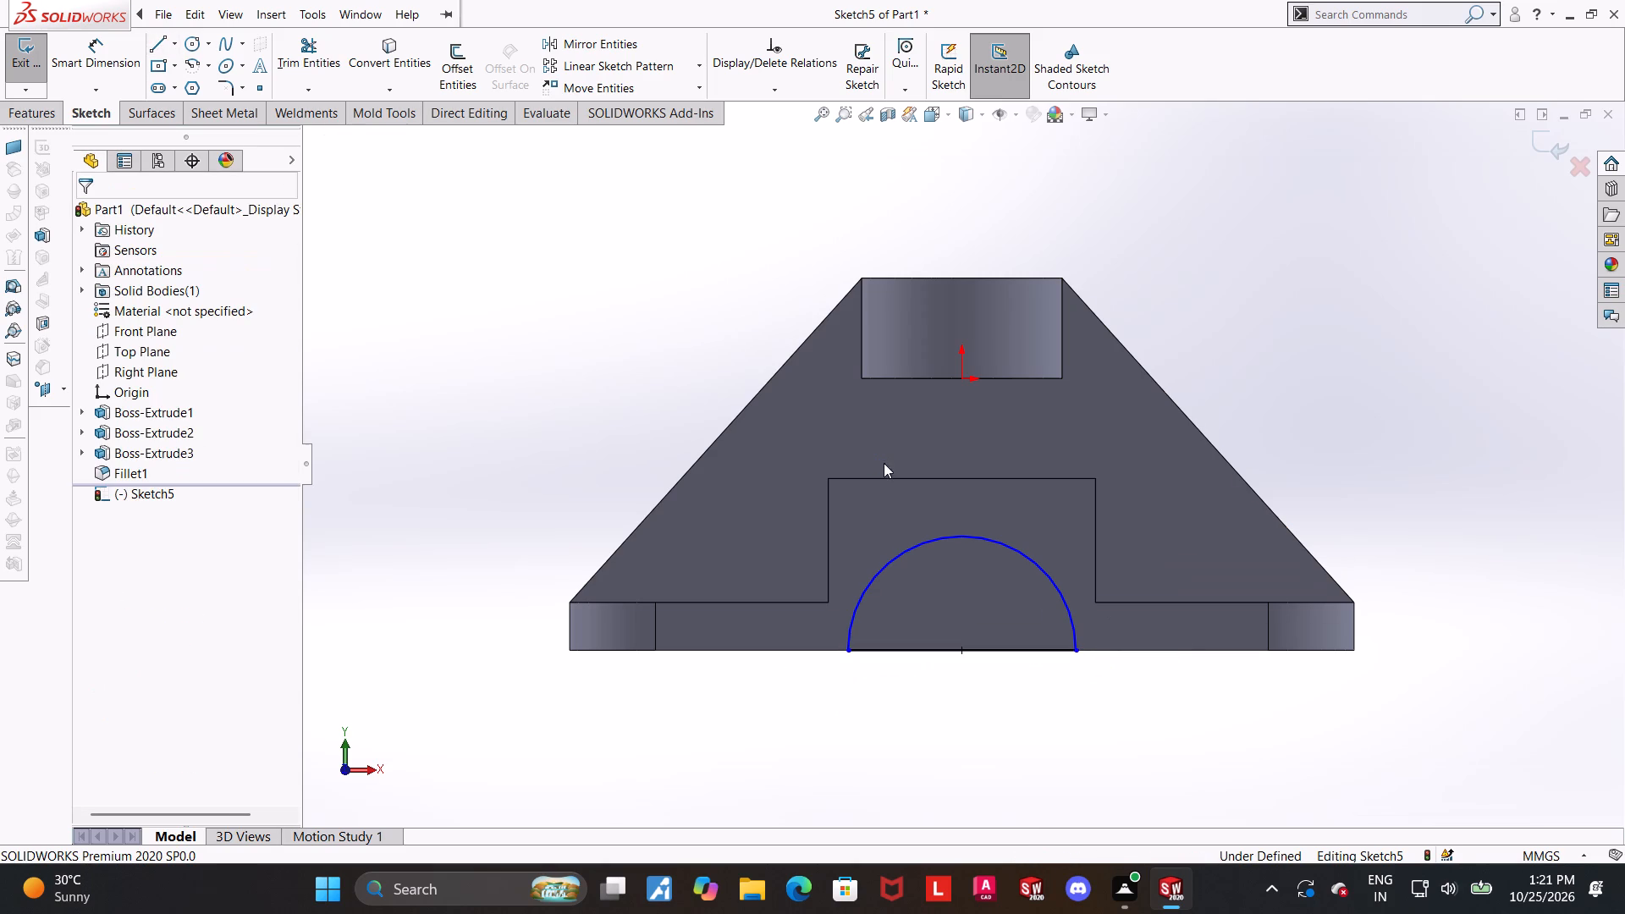
pyautogui.press('Escape')
# Dimension the arc's radius as 24 mm and exit the sketch.
pyautogui.click(122, 39)
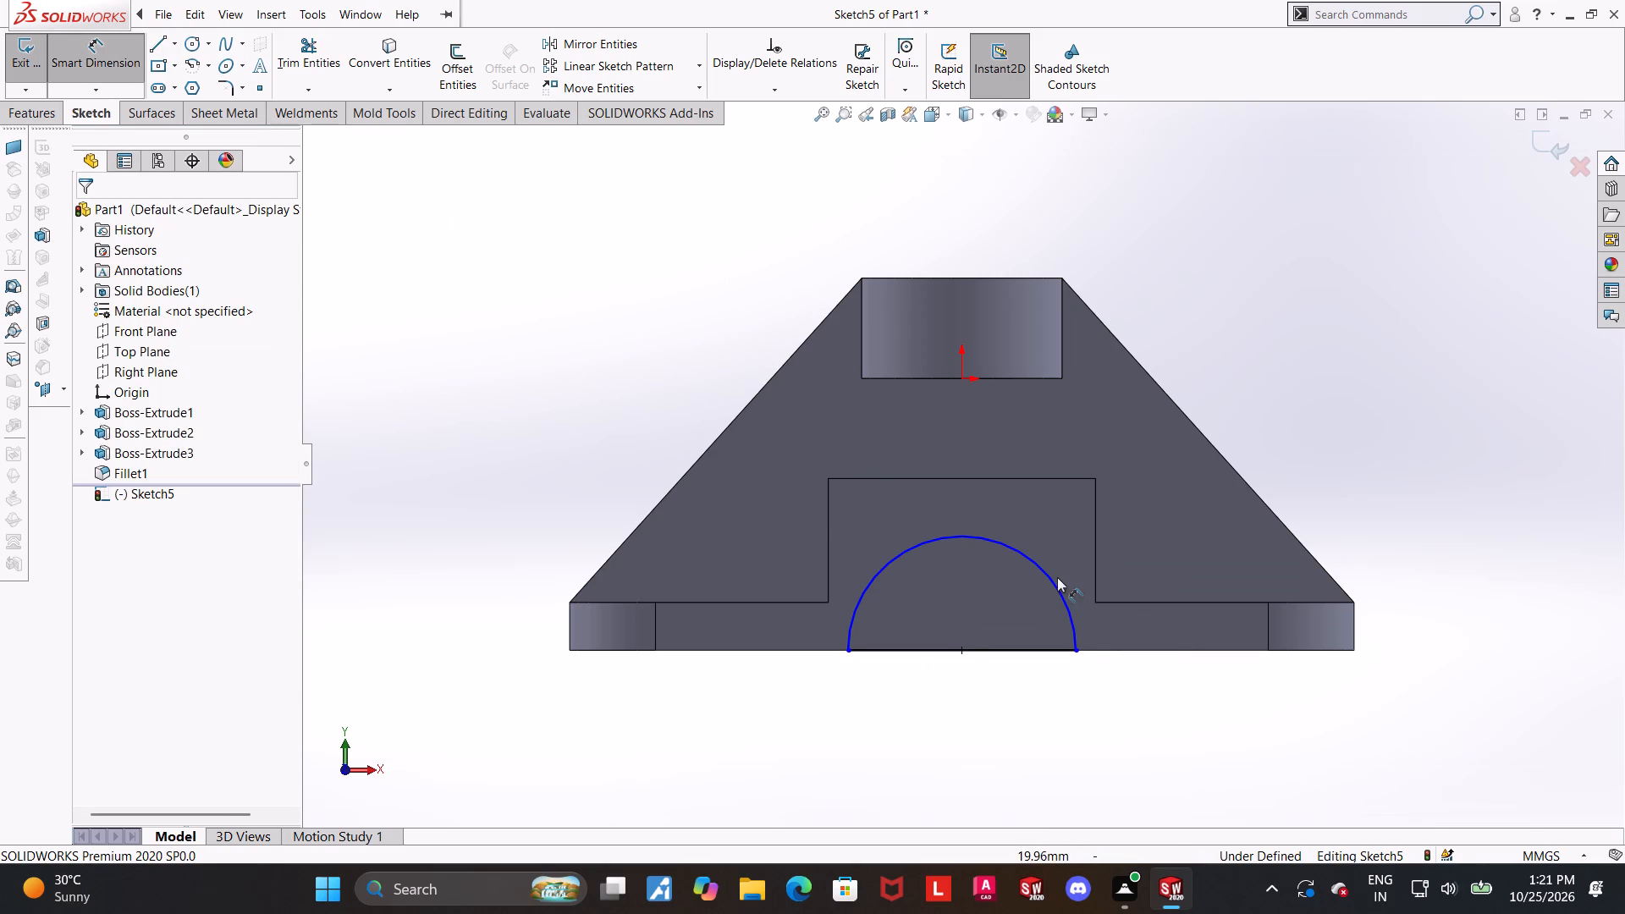
pyautogui.click(1047, 577)
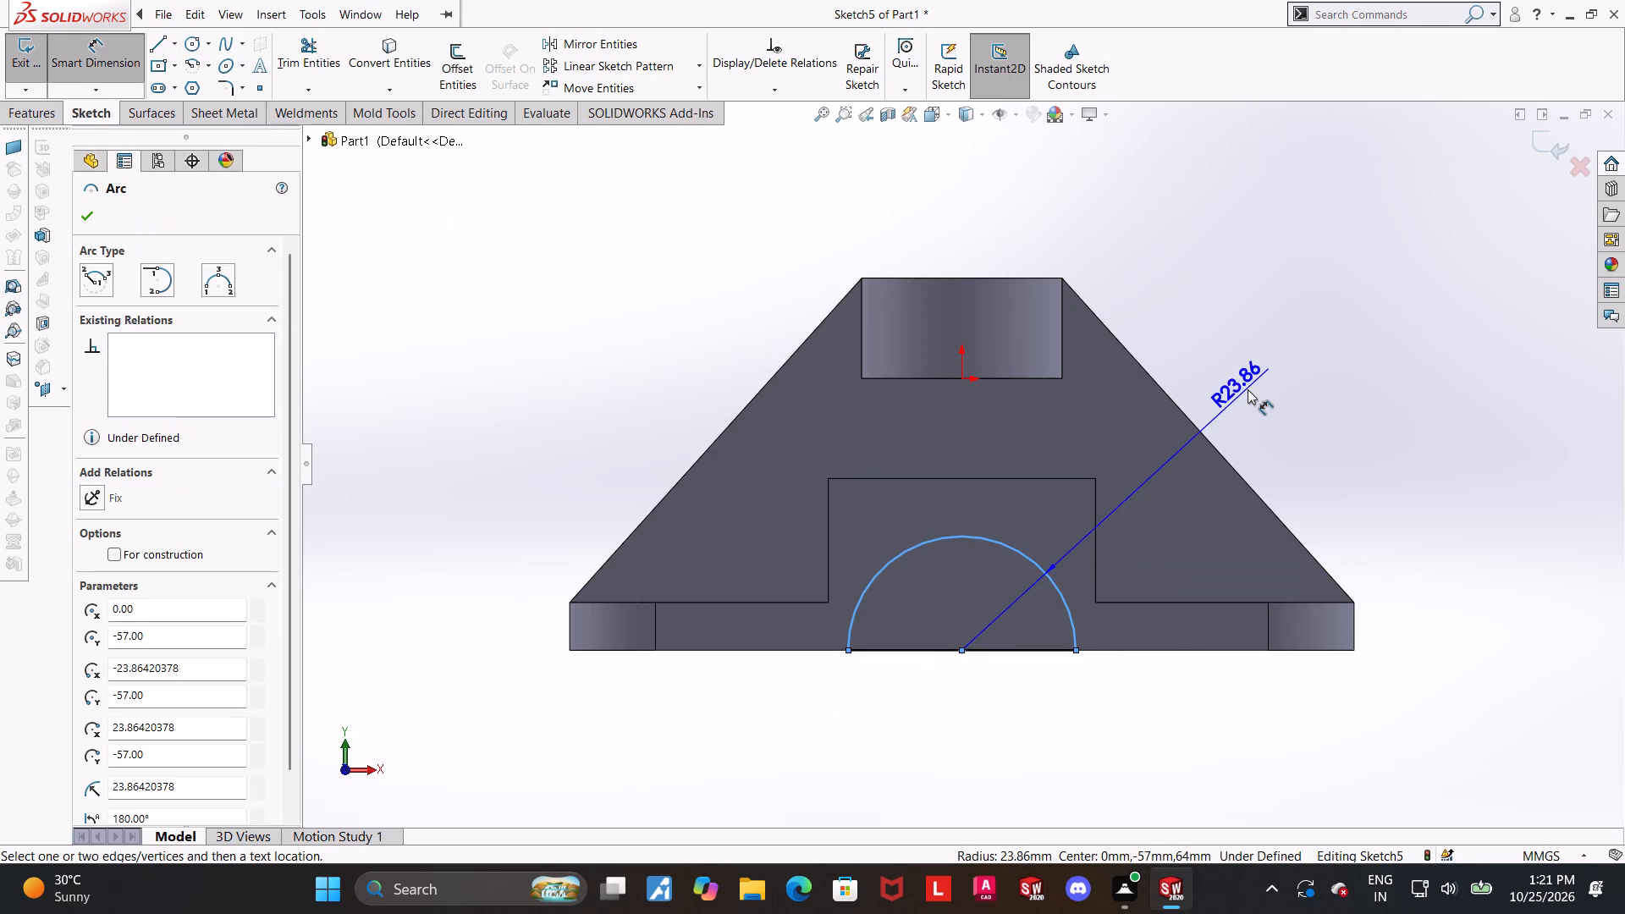
pyautogui.click(1248, 389)
pyautogui.write('24')
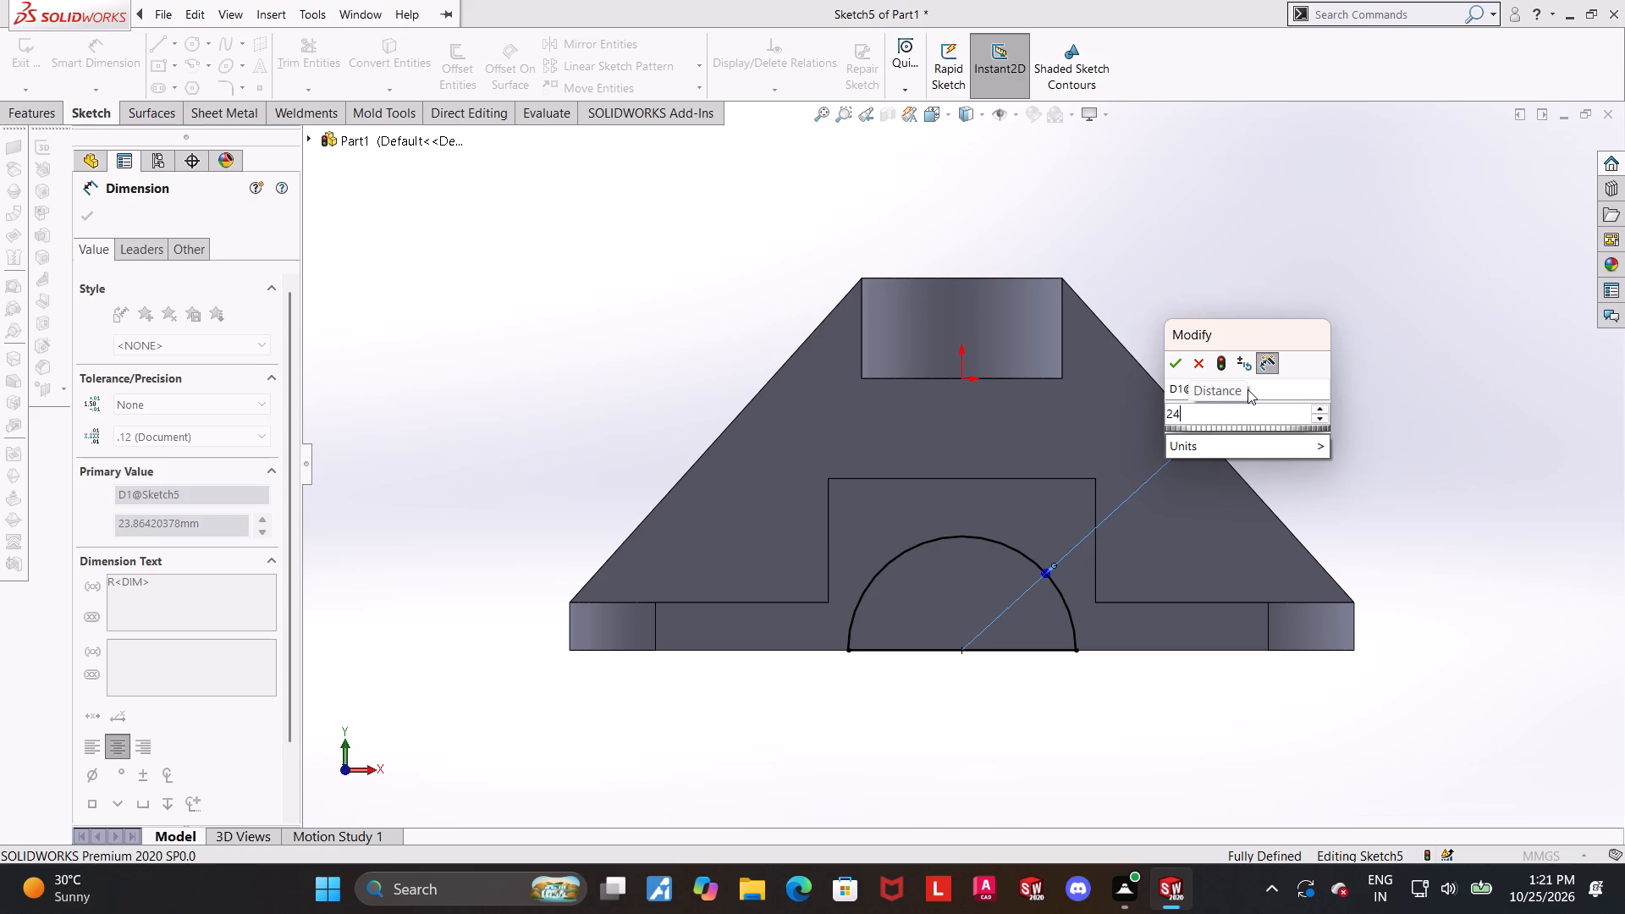
pyautogui.press('Return')
pyautogui.press('Escape')
pyautogui.press('Escape')
pyautogui.click(1352, 449)
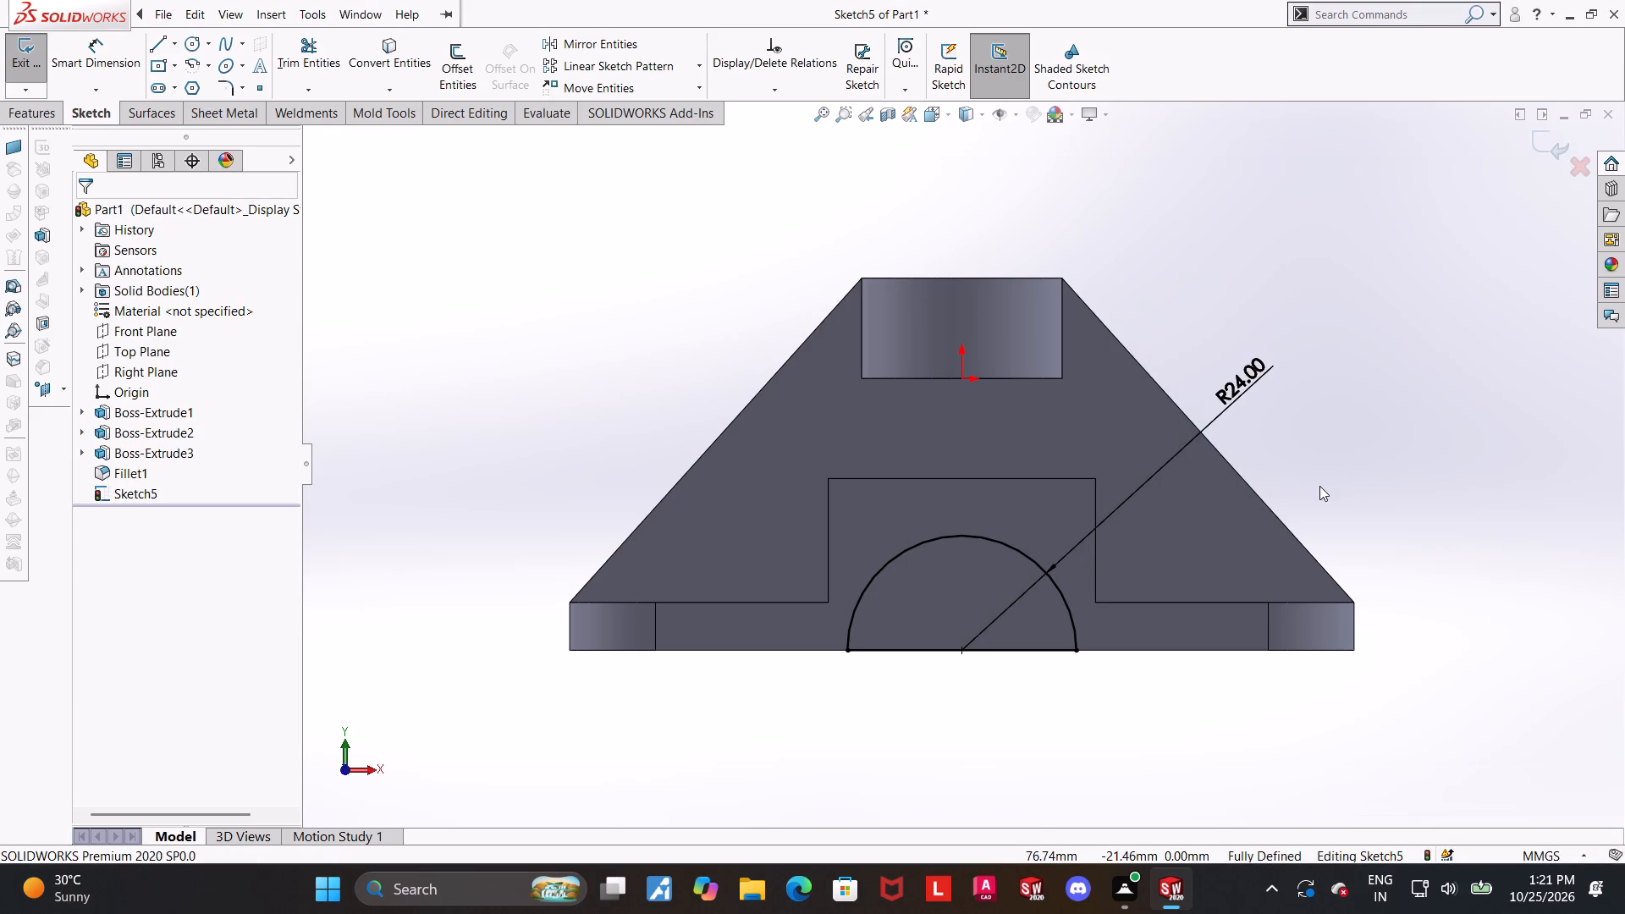
pyautogui.press('Escape')
pyautogui.moveTo(1297, 428); pyautogui.dragTo(1229, 479, button='middle')
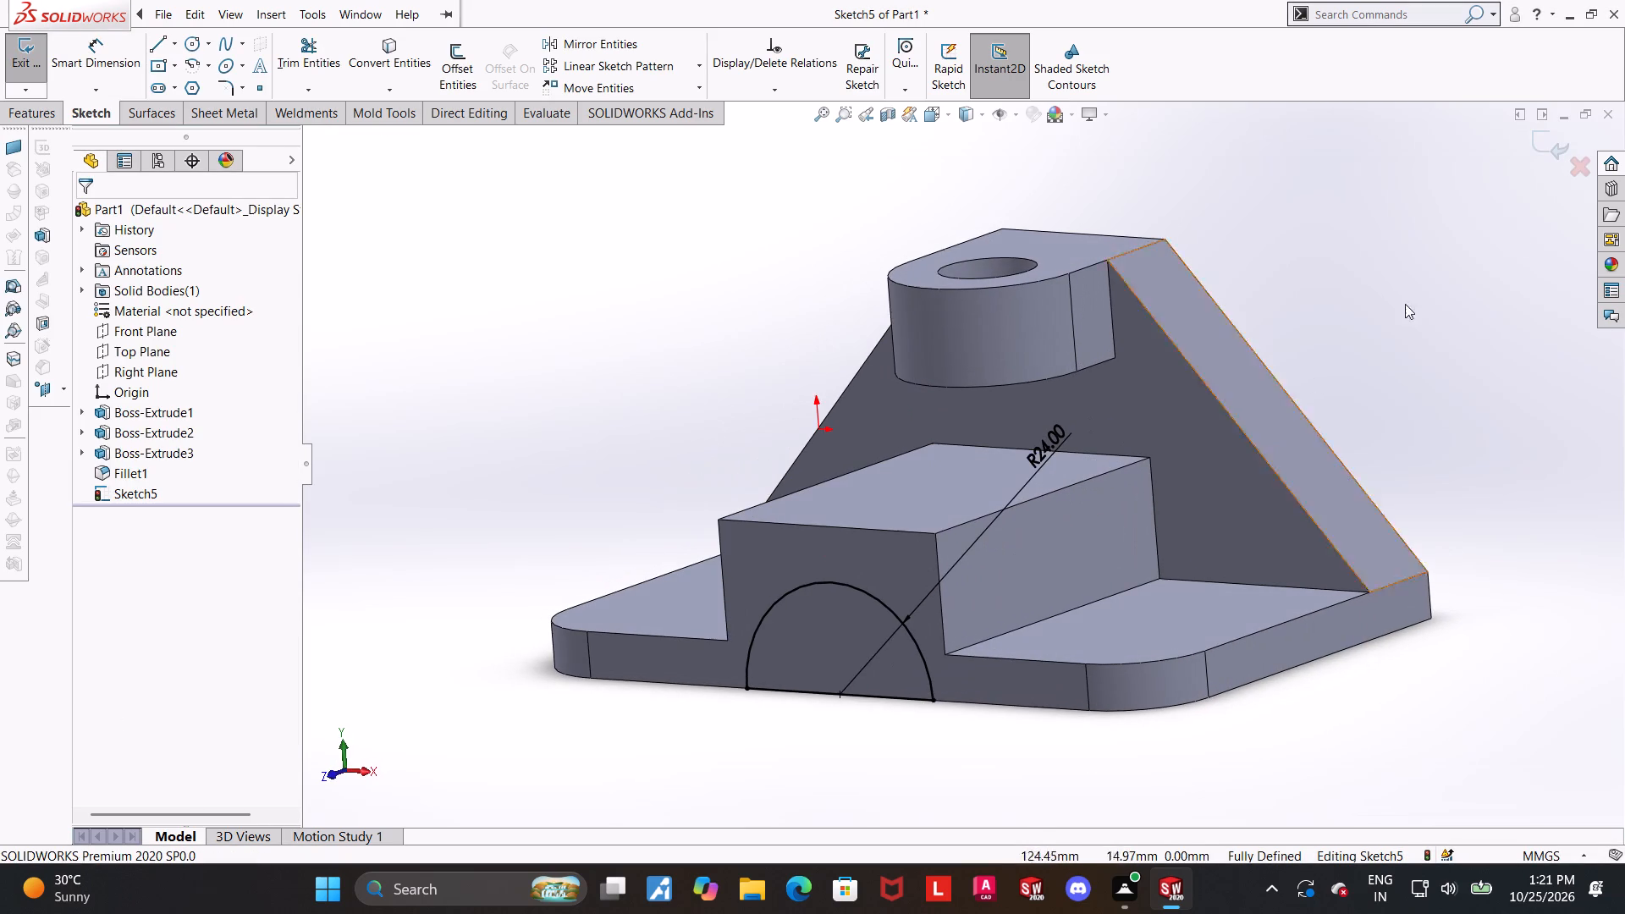
pyautogui.click(1556, 142)
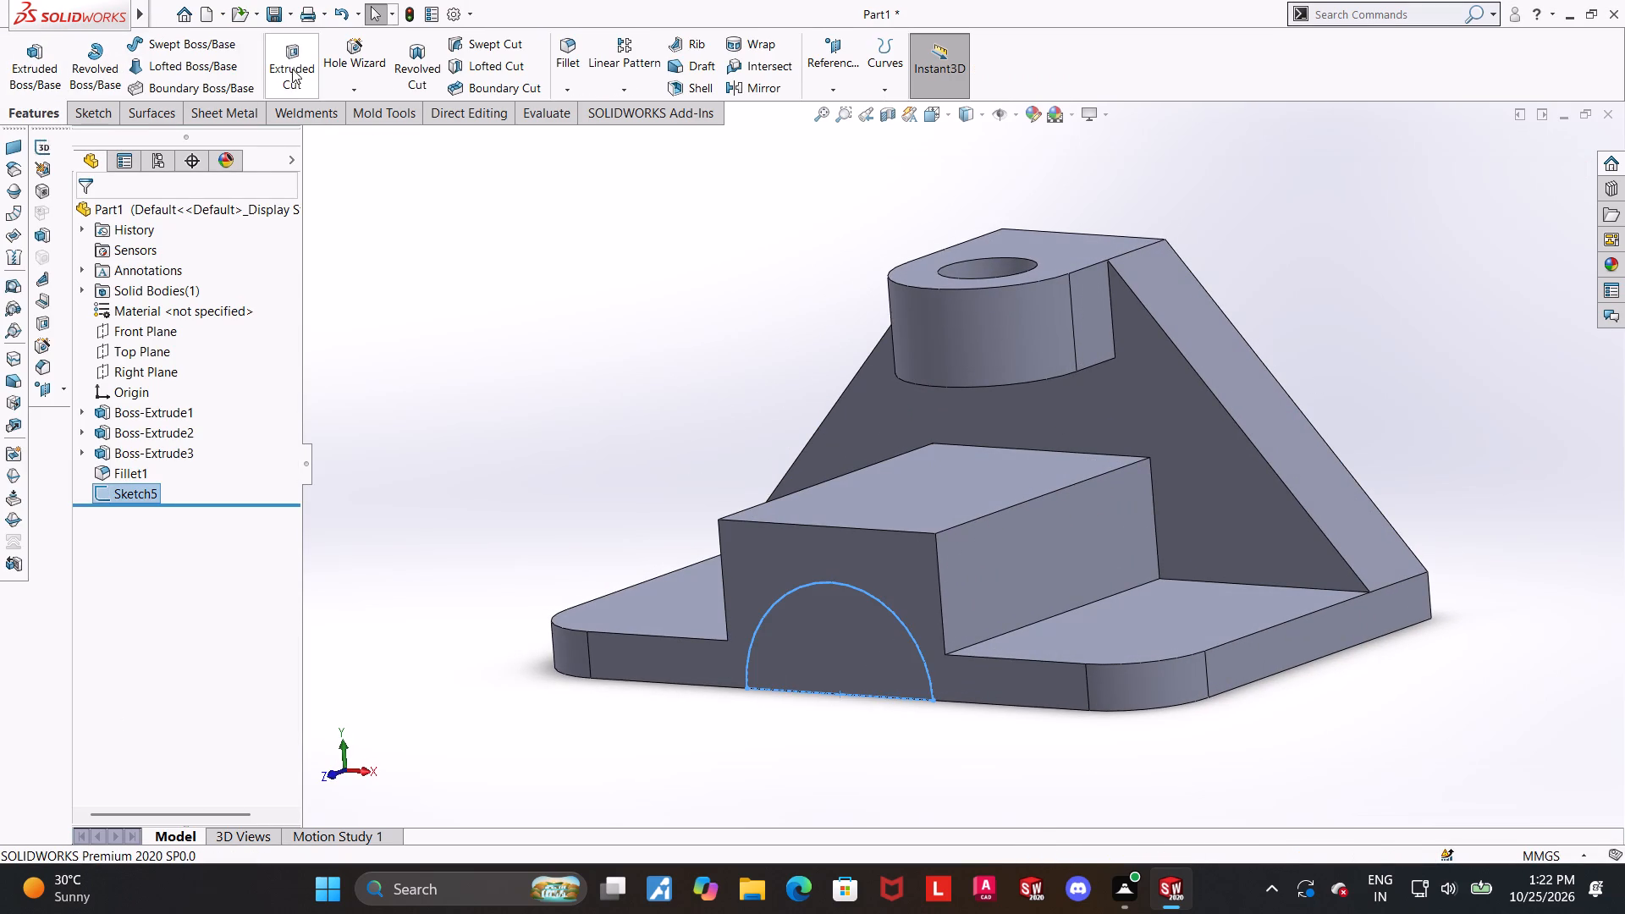
# Cut-extrude the semicircle through the base and trapezoidal plate with the Up To Next end condition.
pyautogui.click(296, 68)
pyautogui.moveTo(667, 495); pyautogui.dragTo(533, 558, button='middle')
pyautogui.scroll(1, 656, 496)
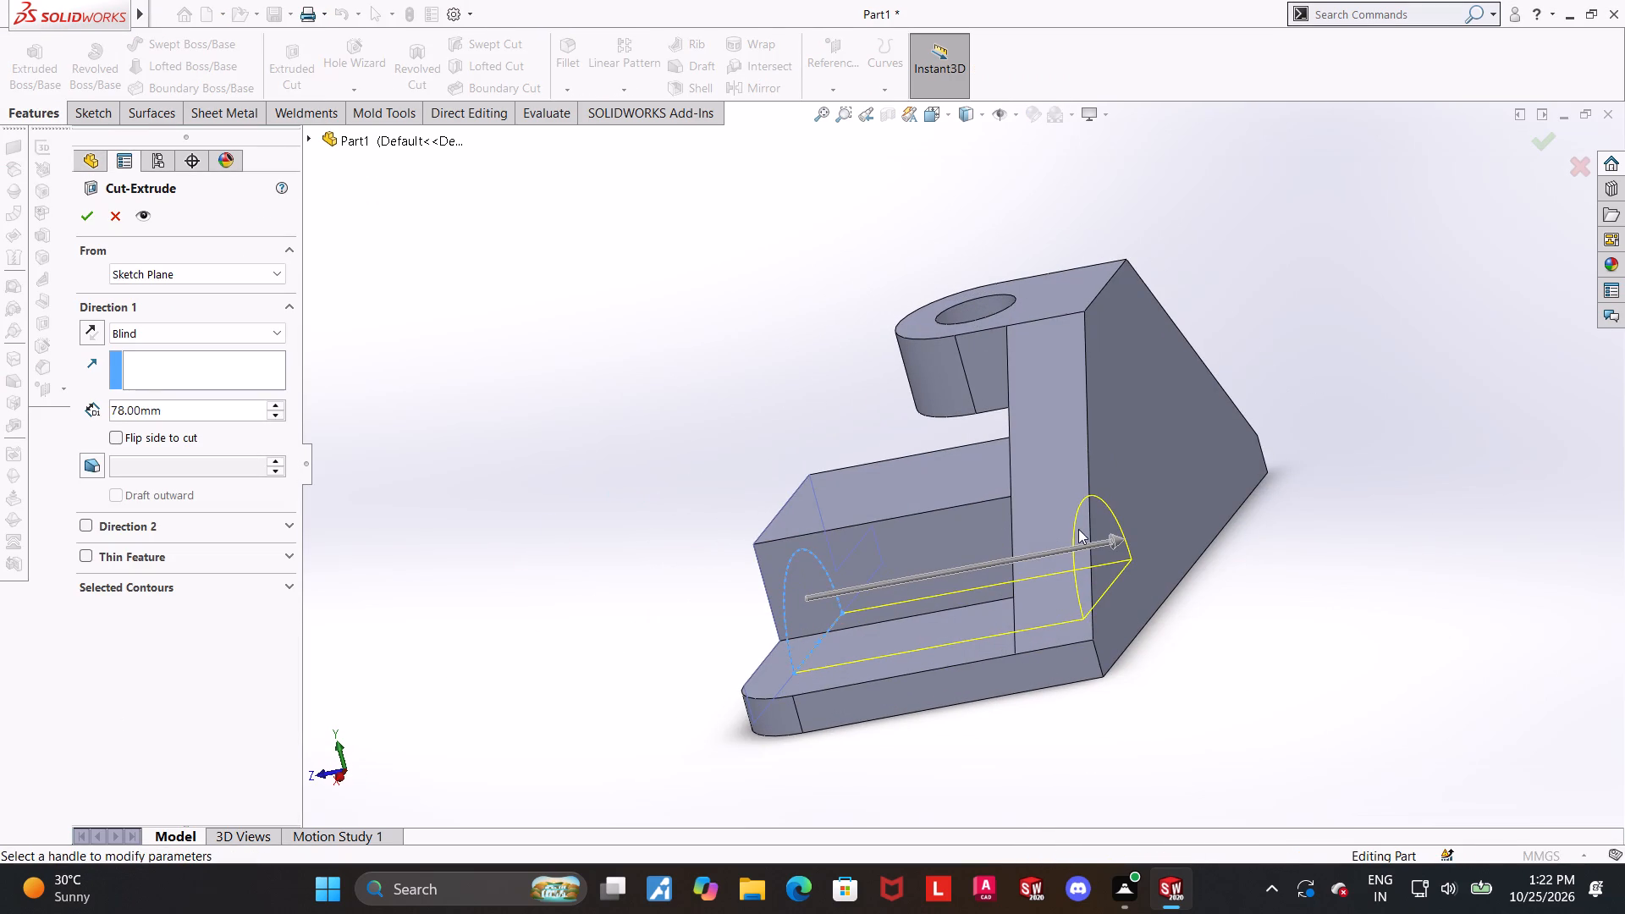
pyautogui.click(163, 339)
pyautogui.click(145, 395)
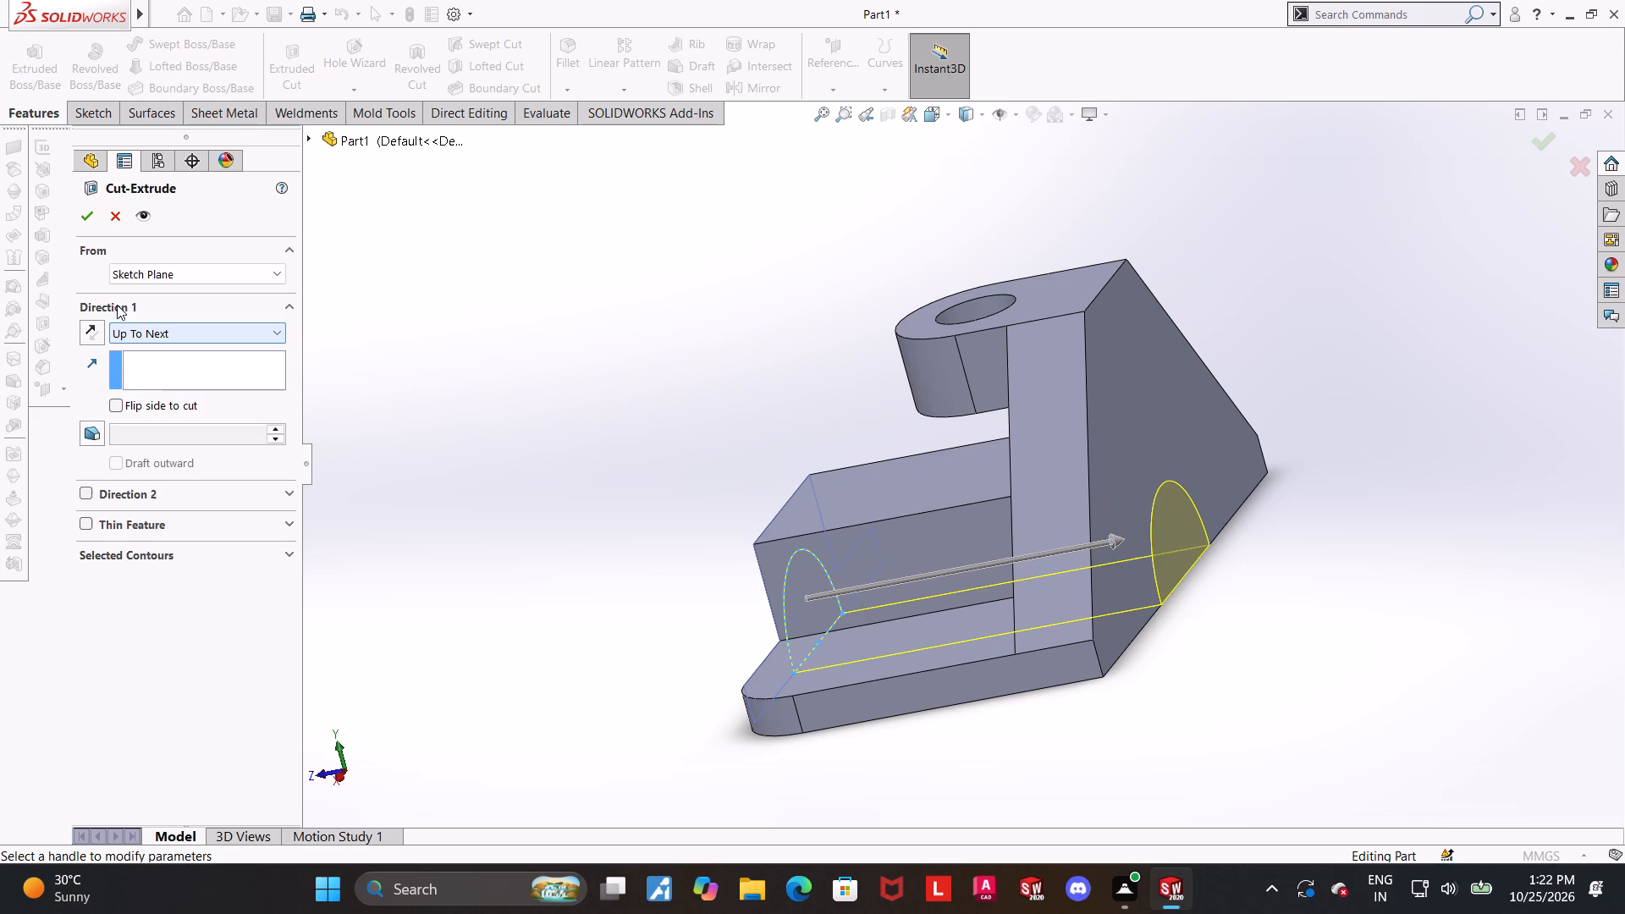
pyautogui.click(90, 208)
pyautogui.moveTo(591, 438); pyautogui.dragTo(732, 381, button='middle')
pyautogui.click(742, 432)
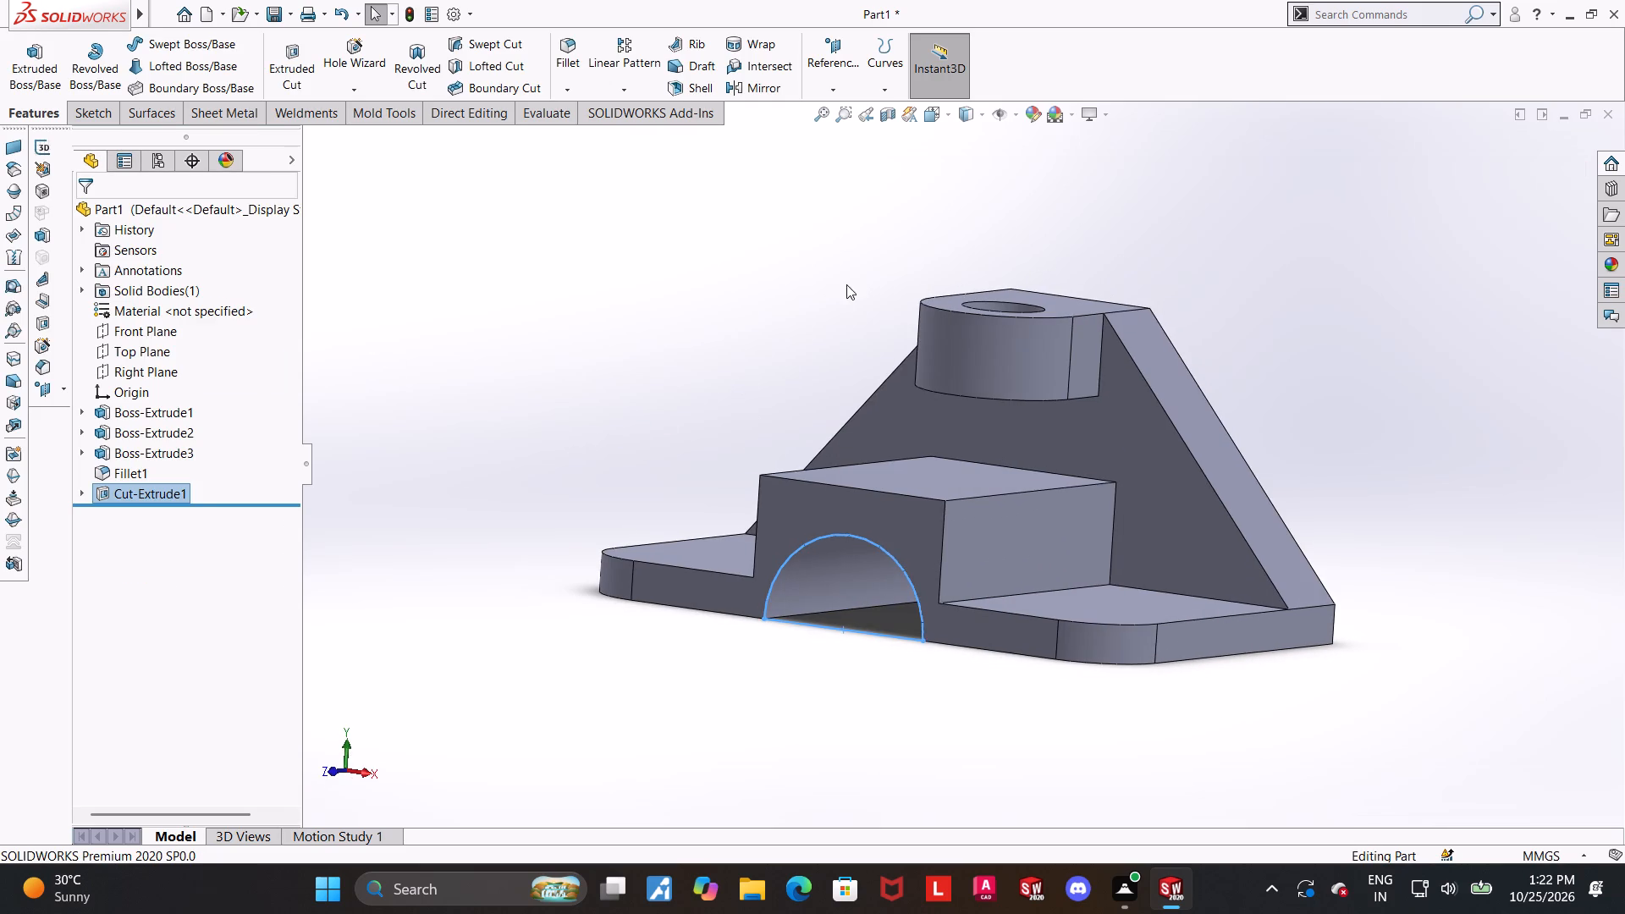
# Examine the bracket with its semicircular cutout in the isometric view.
pyautogui.click(922, 113)
pyautogui.click(844, 423)
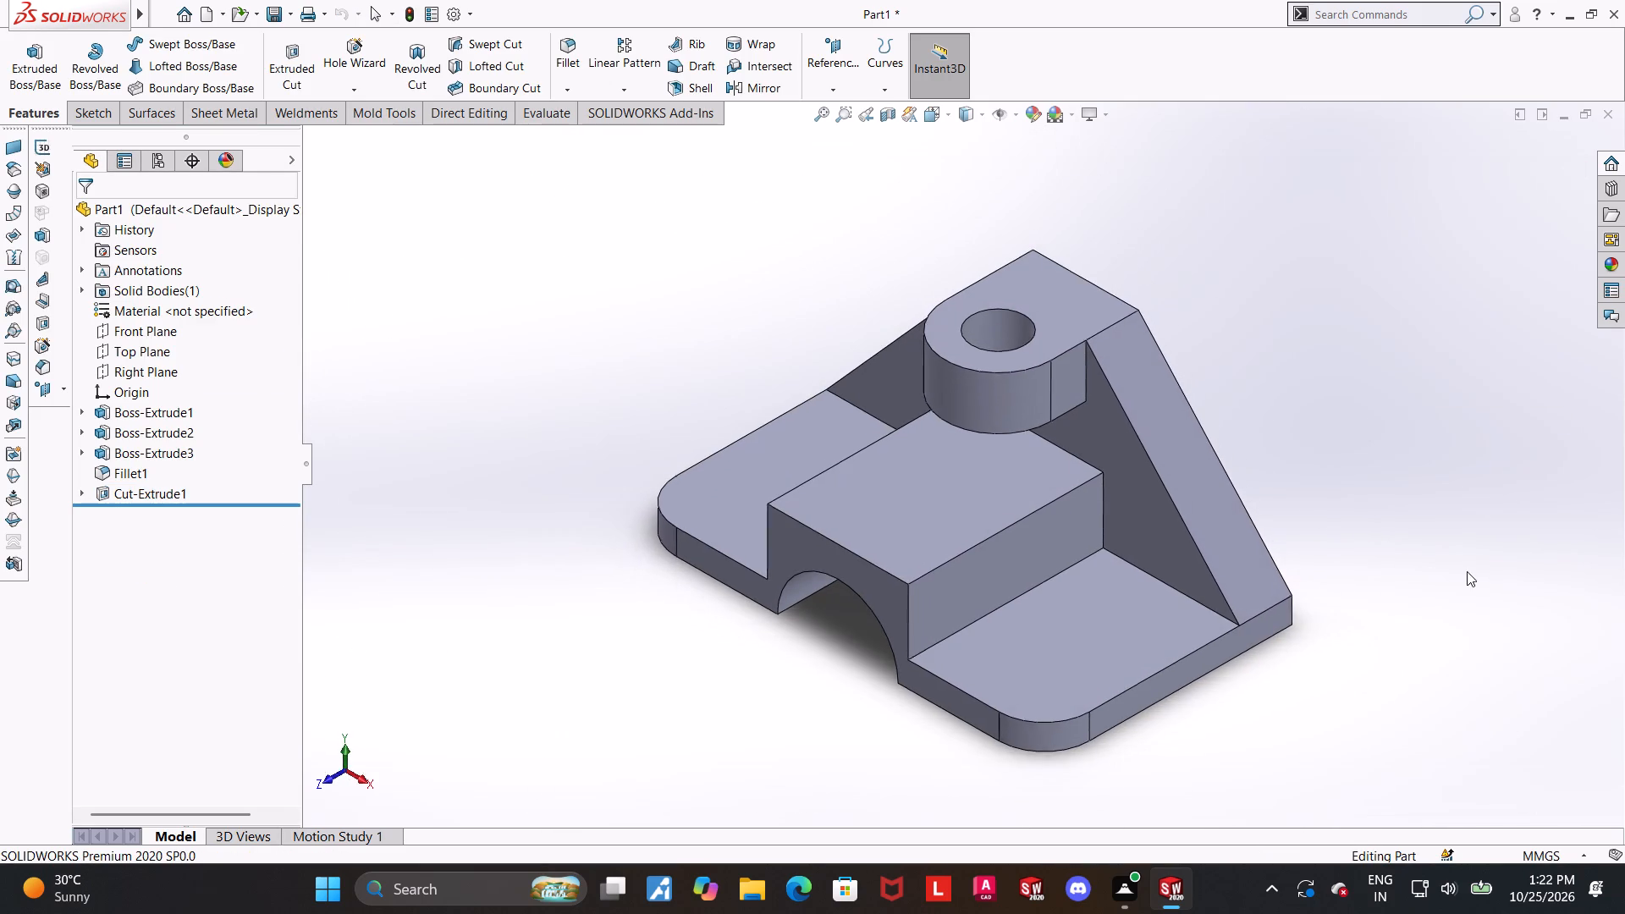
pyautogui.scroll(-1, 1230, 537)
pyautogui.scroll(1, 929, 531)
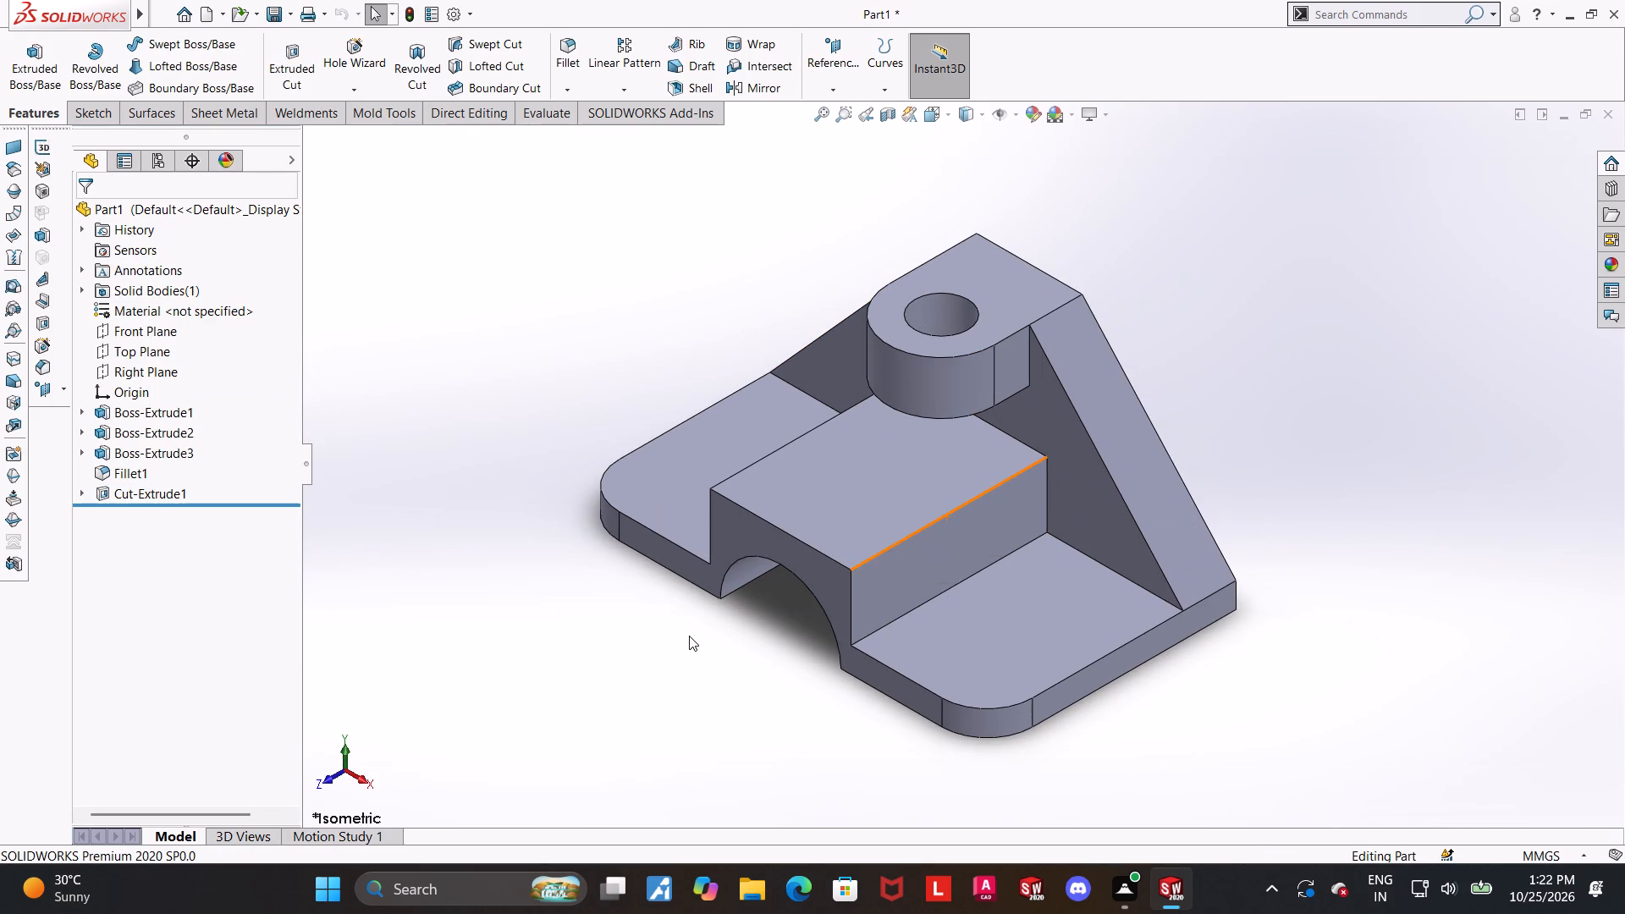
pyautogui.click(689, 635)
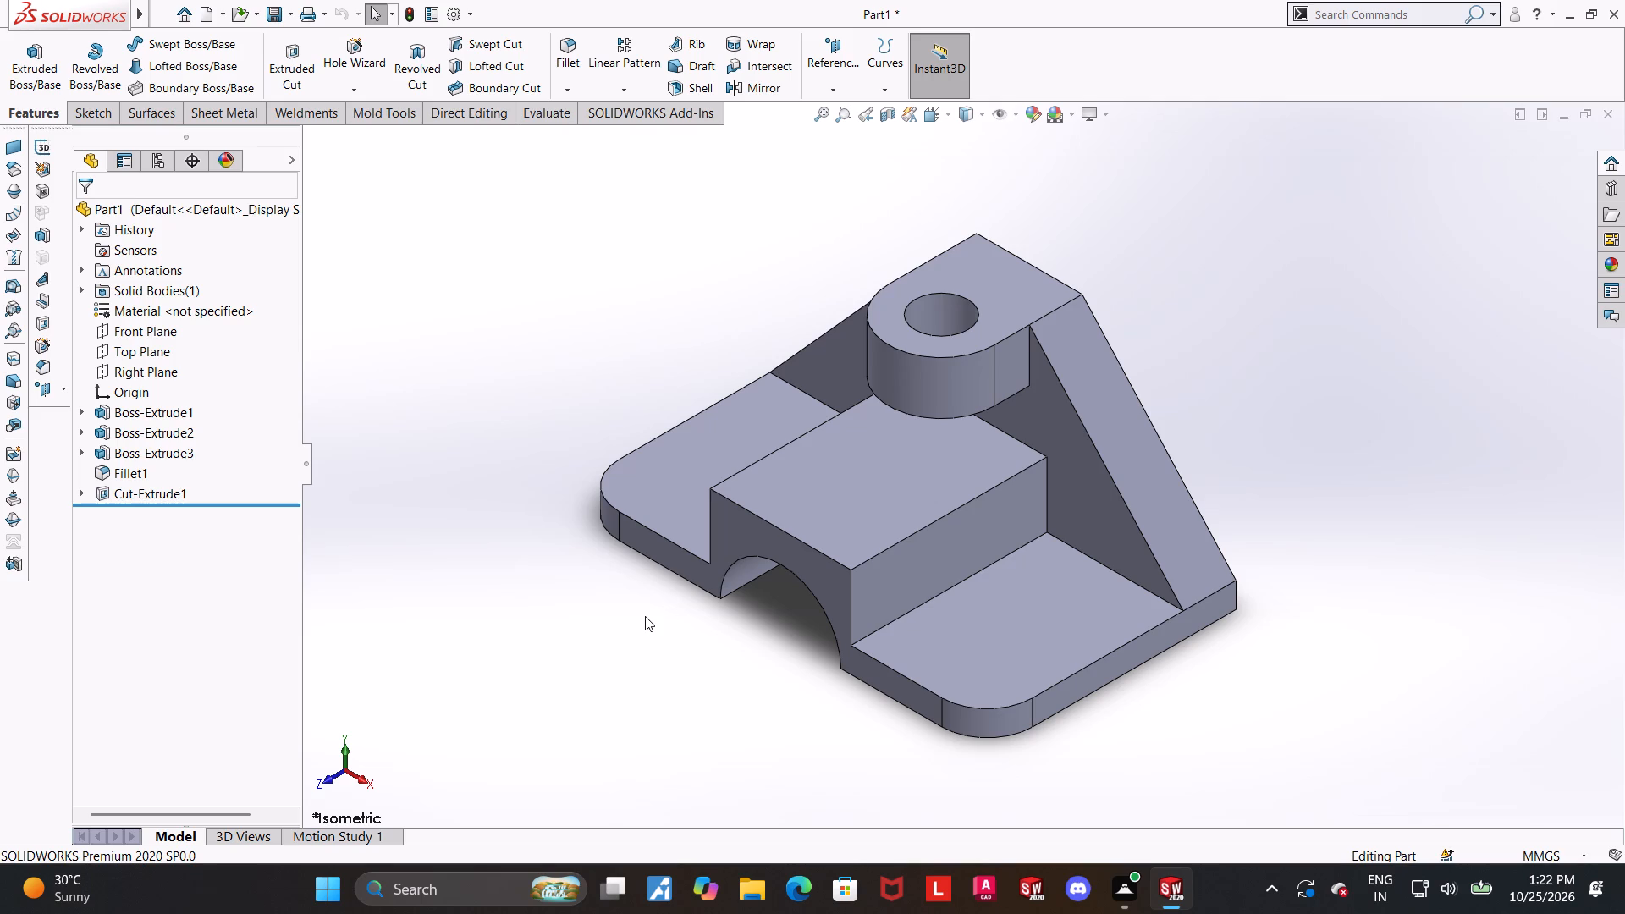
pyautogui.scroll(1, 642, 638)
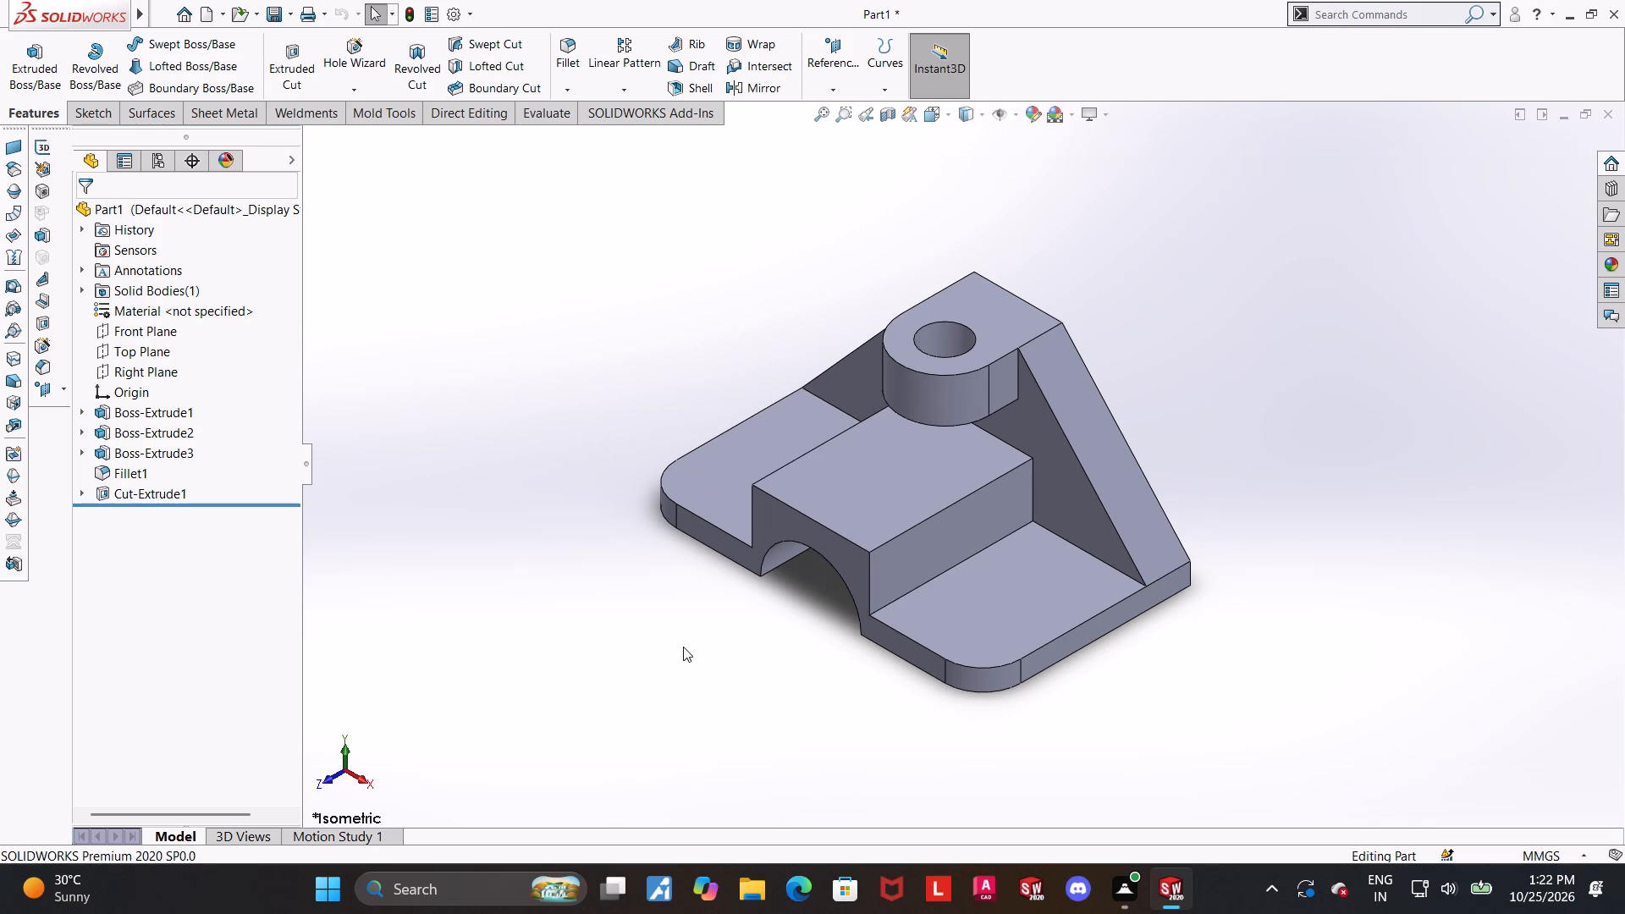
pyautogui.moveTo(685, 646); pyautogui.dragTo(701, 563, button='middle')
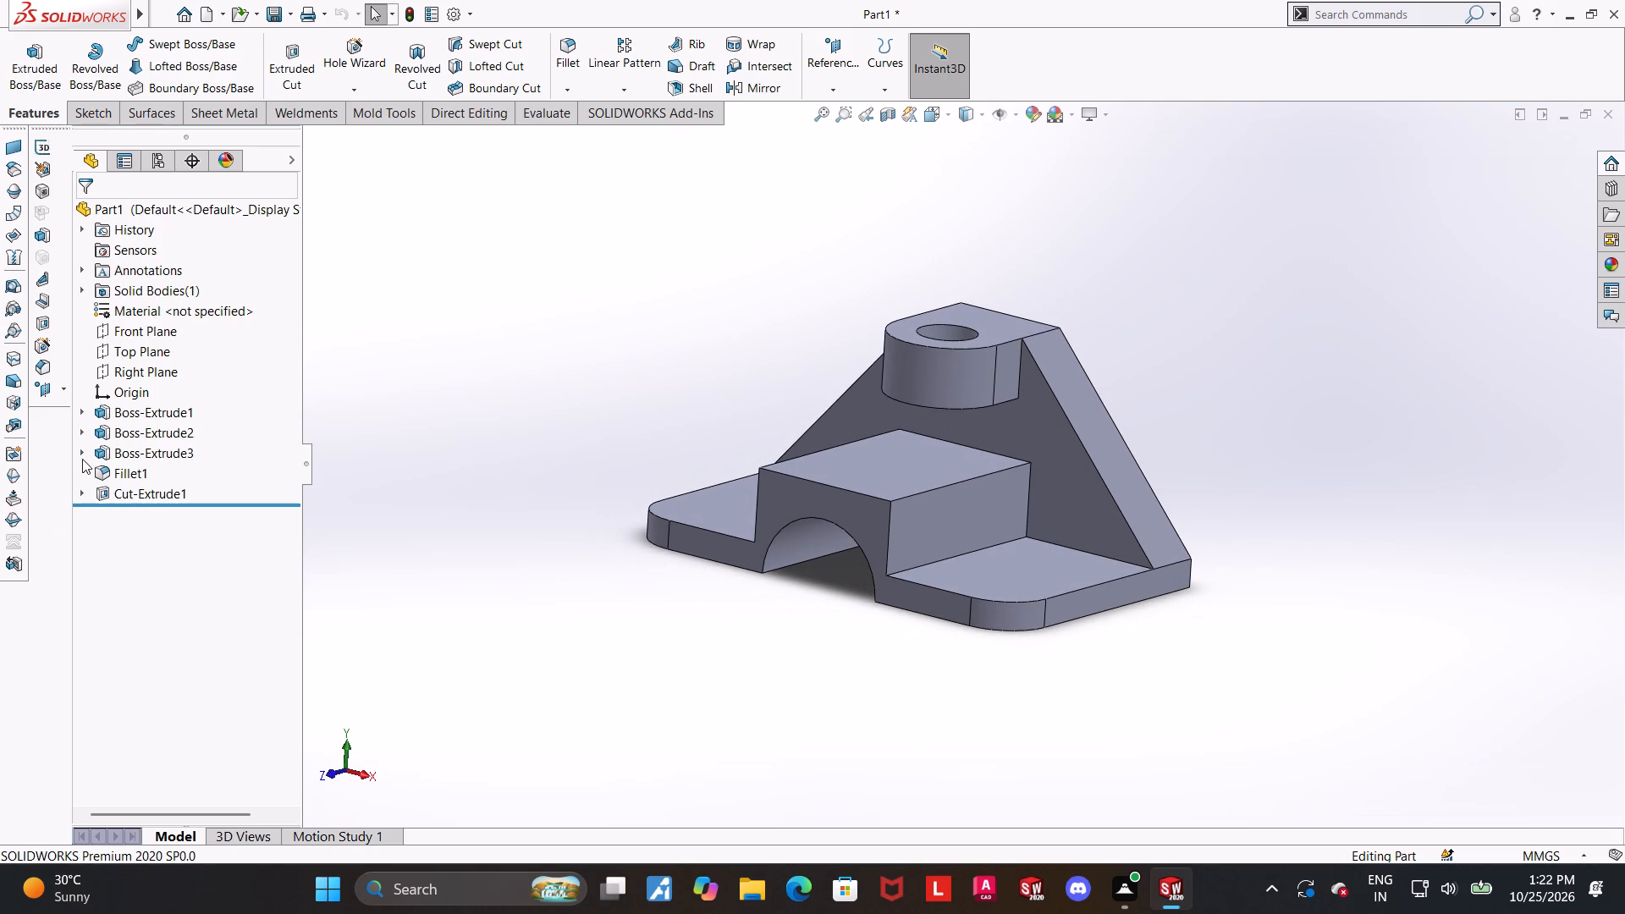
# Edit the trapezoidal plate's sketch, set the height of its short vertical side edges to 15 mm, and exit the sketch.
pyautogui.click(96, 432)
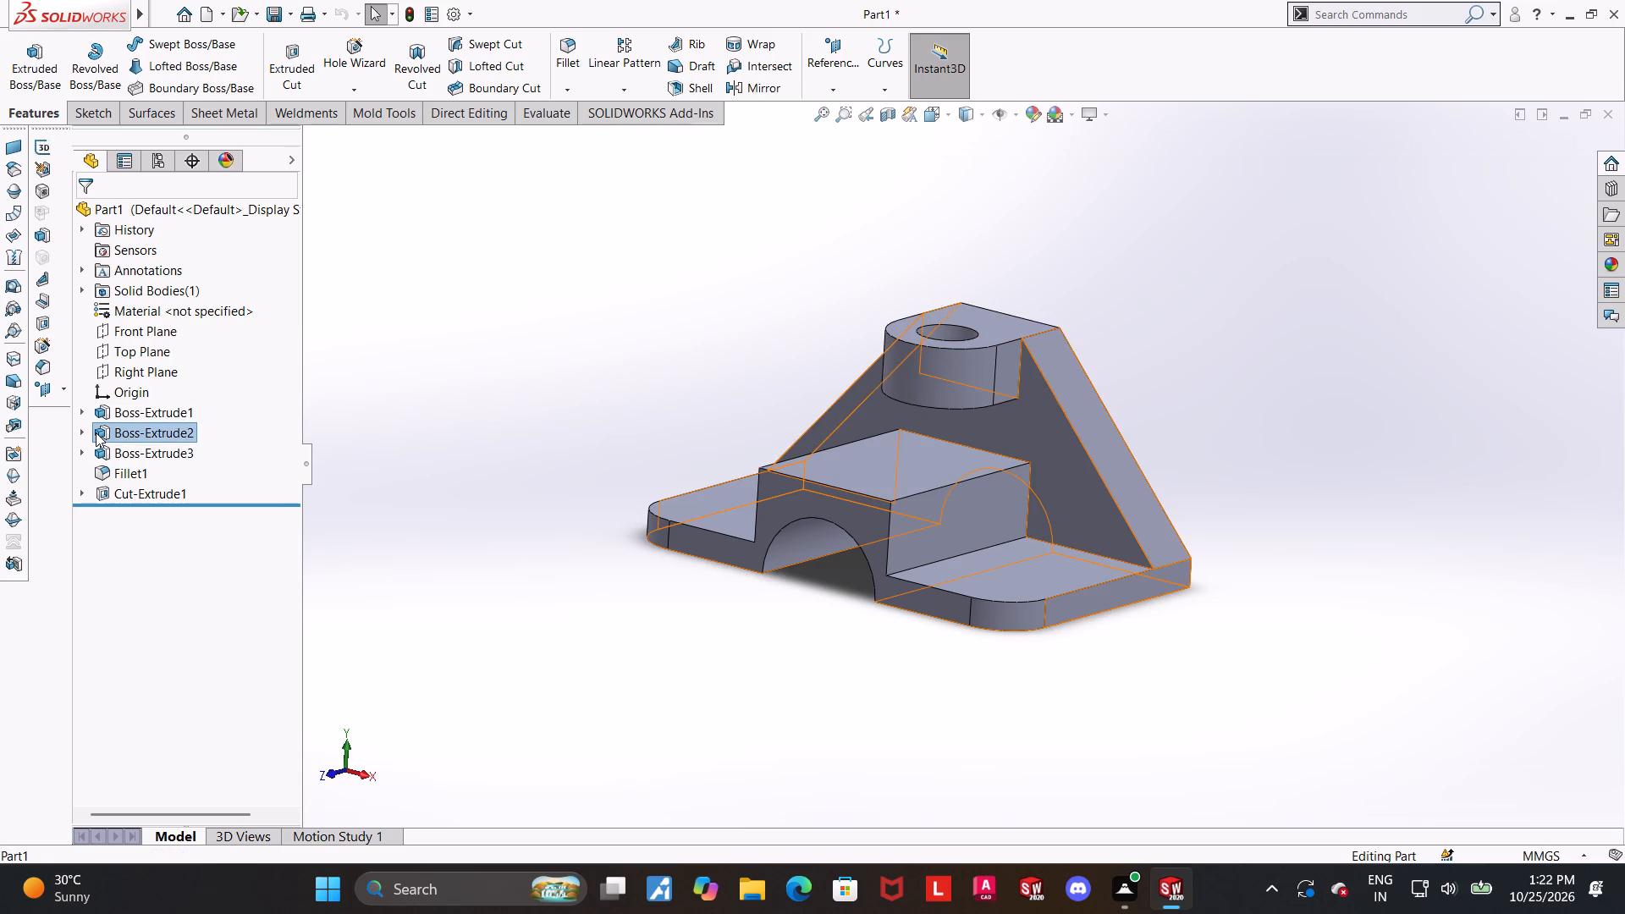
pyautogui.moveTo(699, 542); pyautogui.dragTo(479, 540, button='middle')
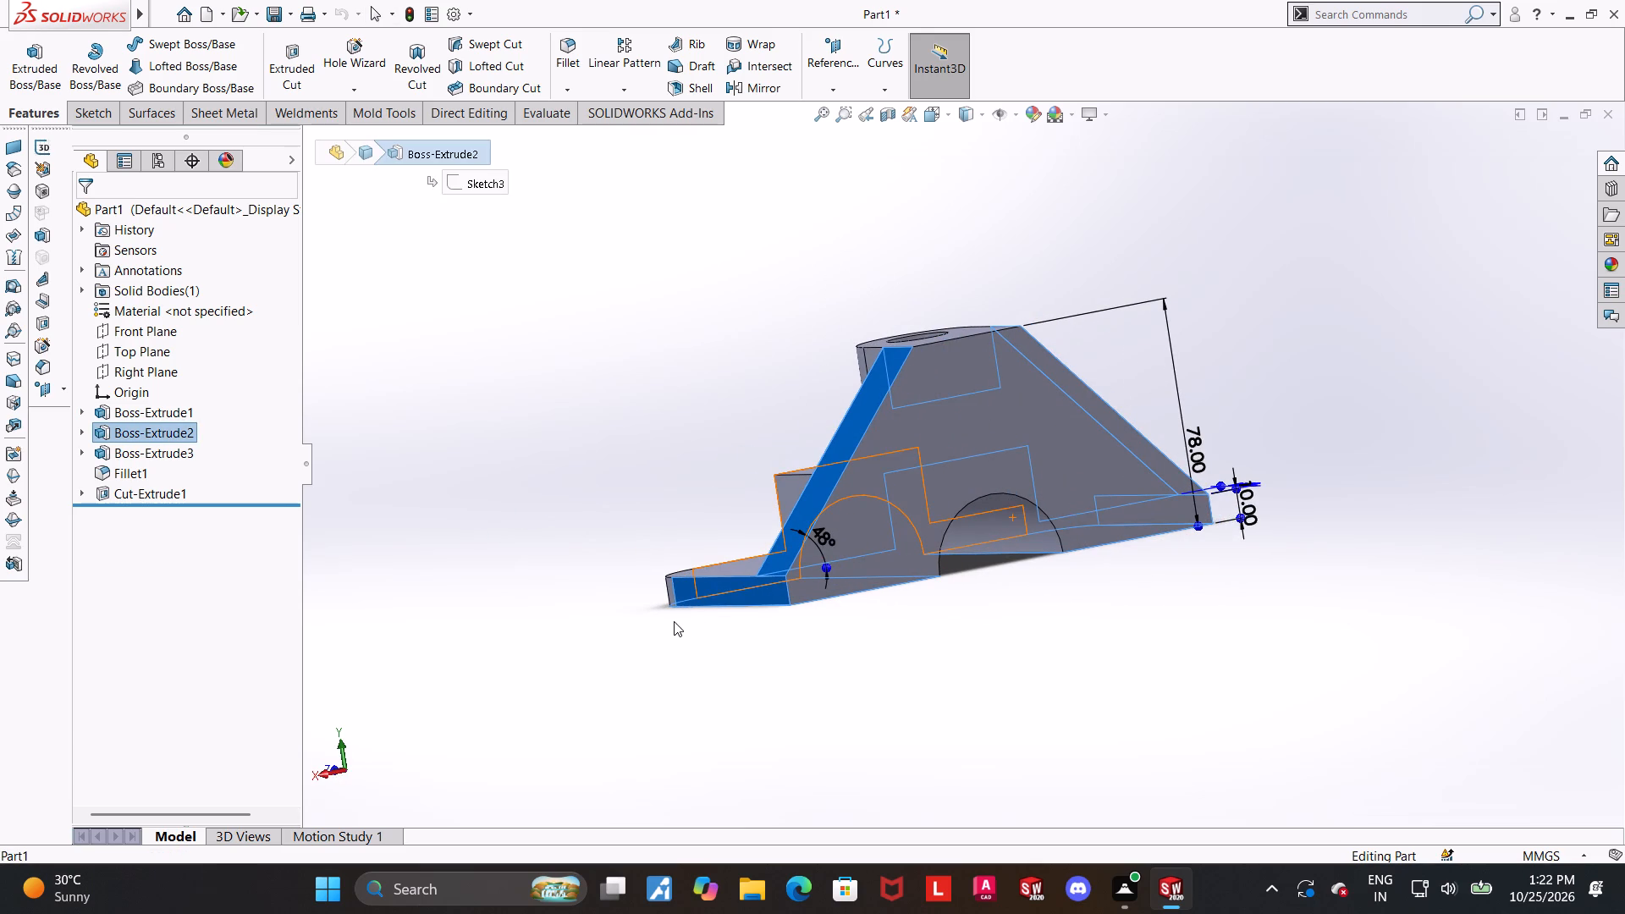
pyautogui.click(87, 423)
pyautogui.click(130, 444)
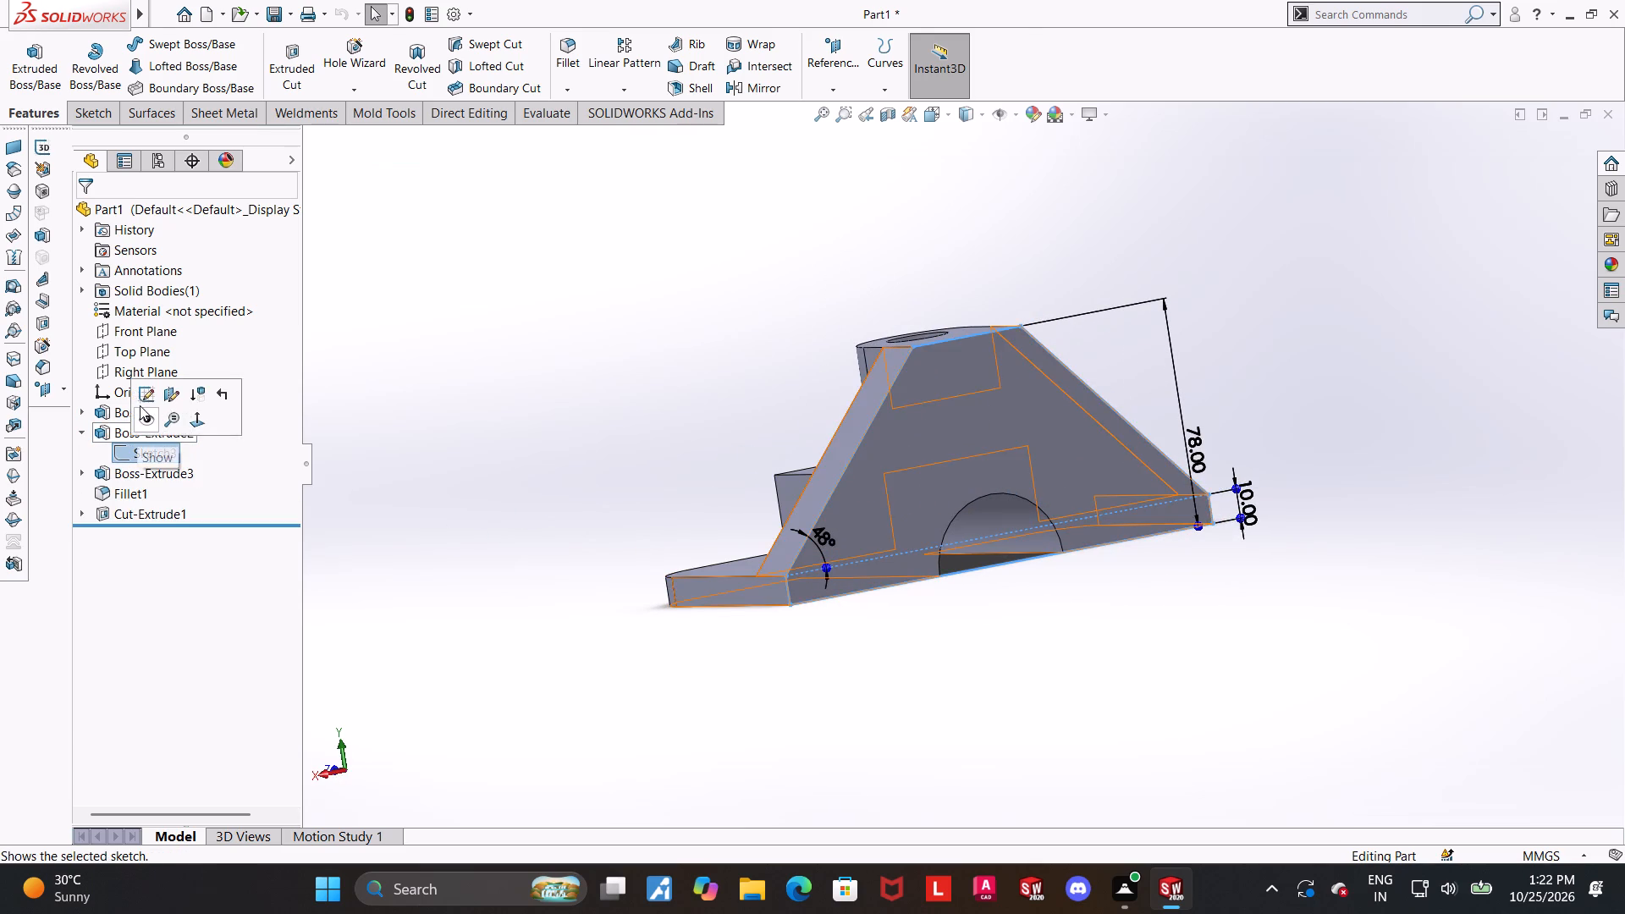
pyautogui.click(142, 393)
pyautogui.click(140, 448)
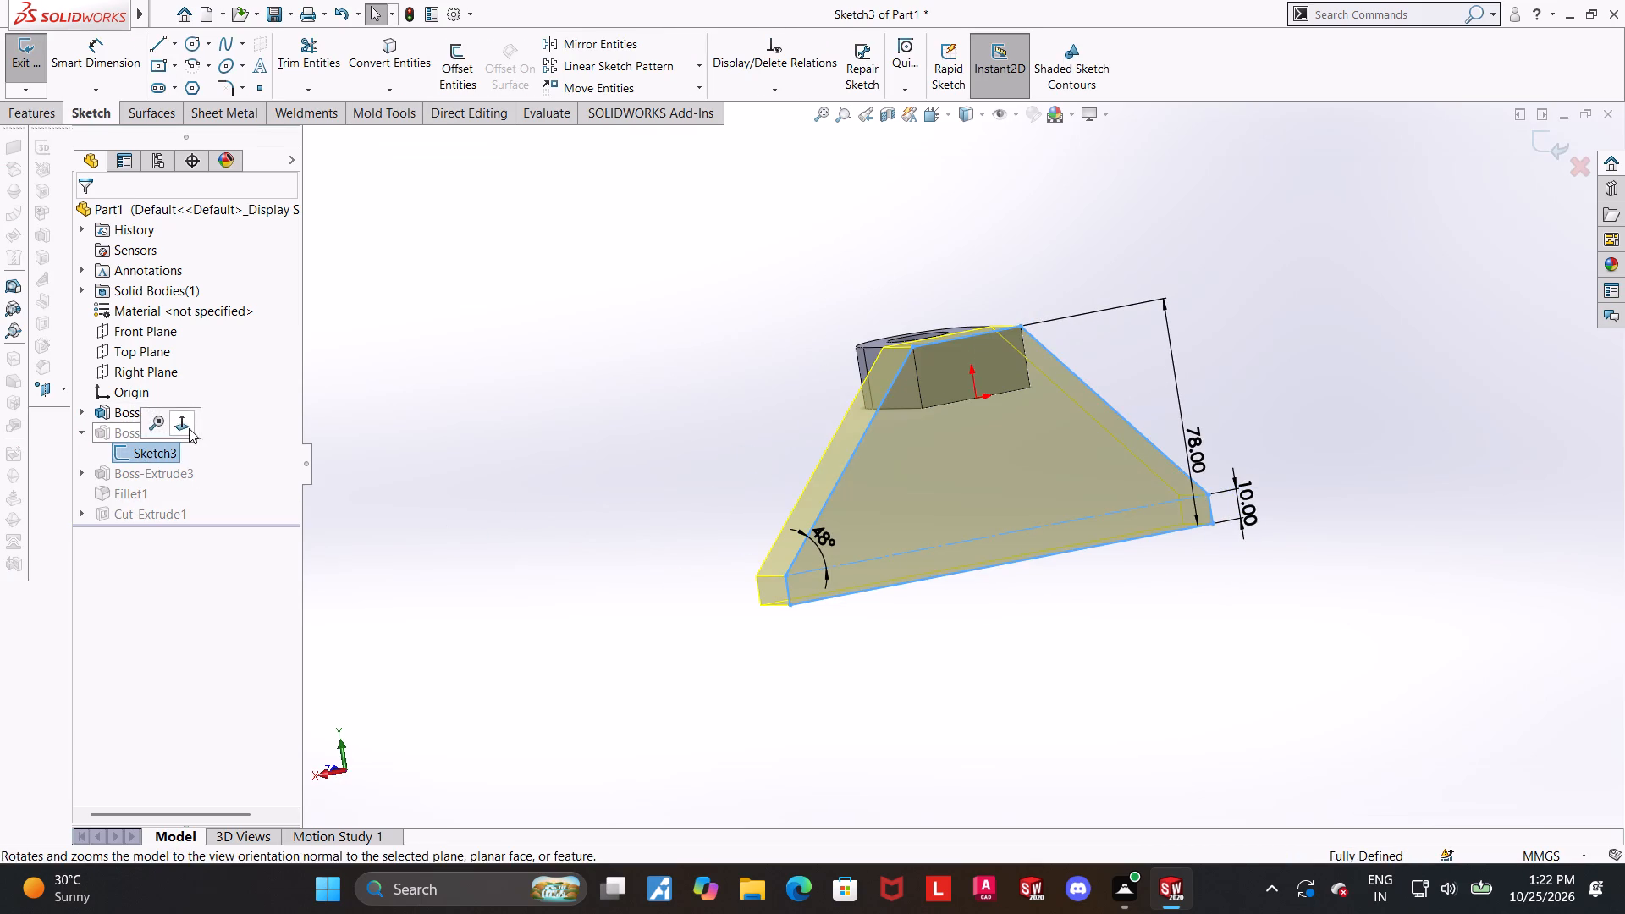
pyautogui.click(187, 427)
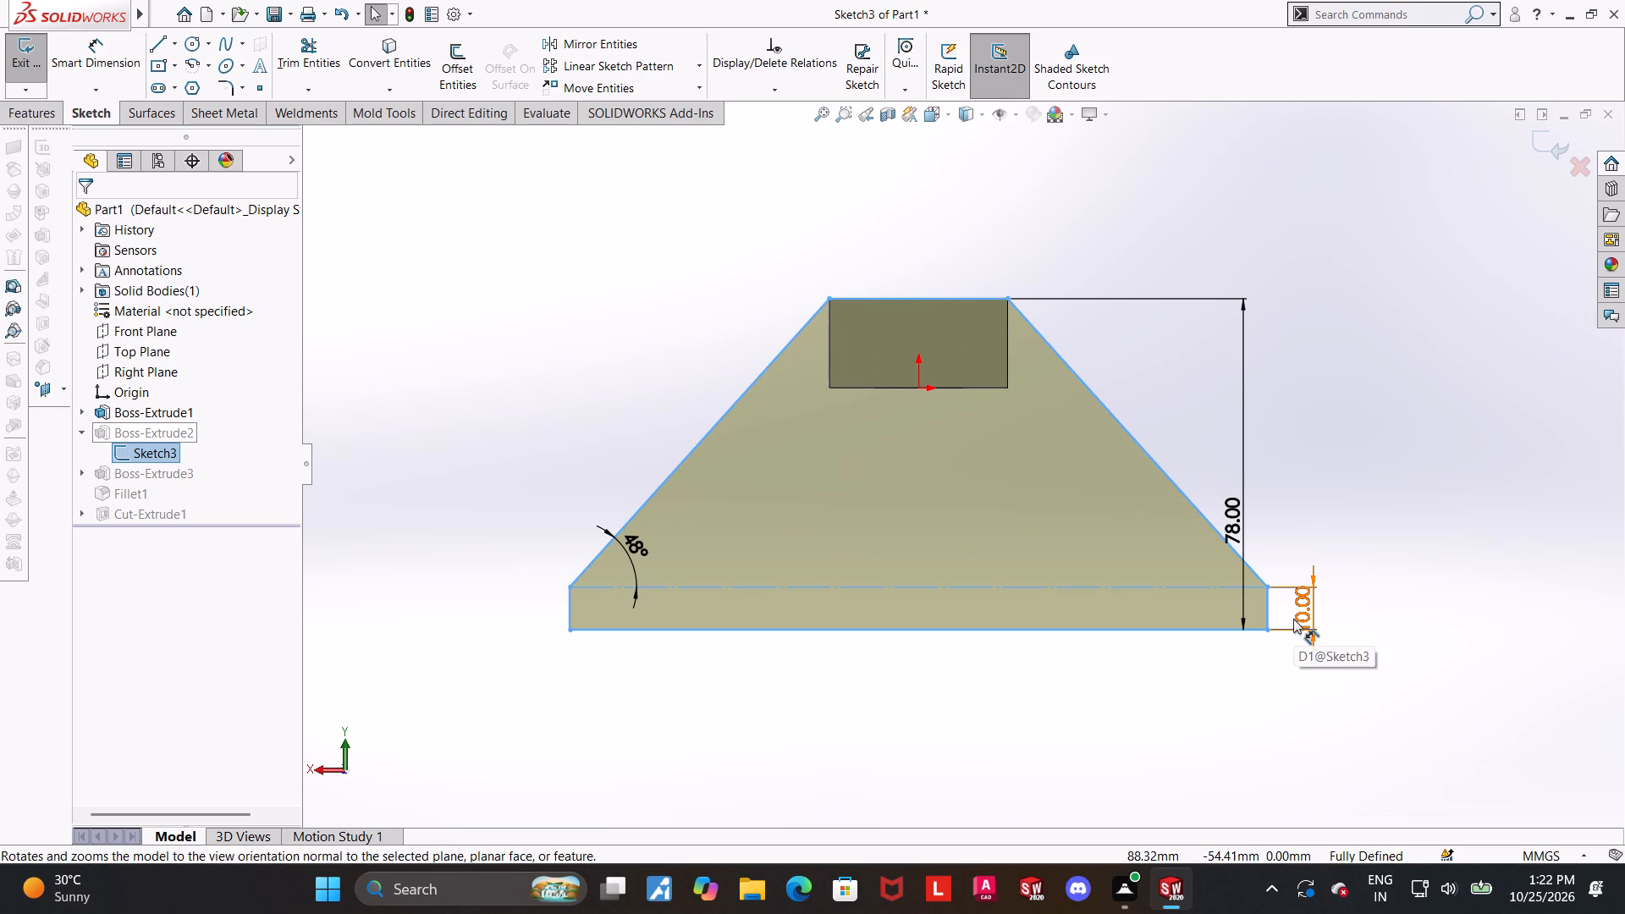
pyautogui.doubleClick(1293, 619)
pyautogui.write('15')
pyautogui.press('Return')
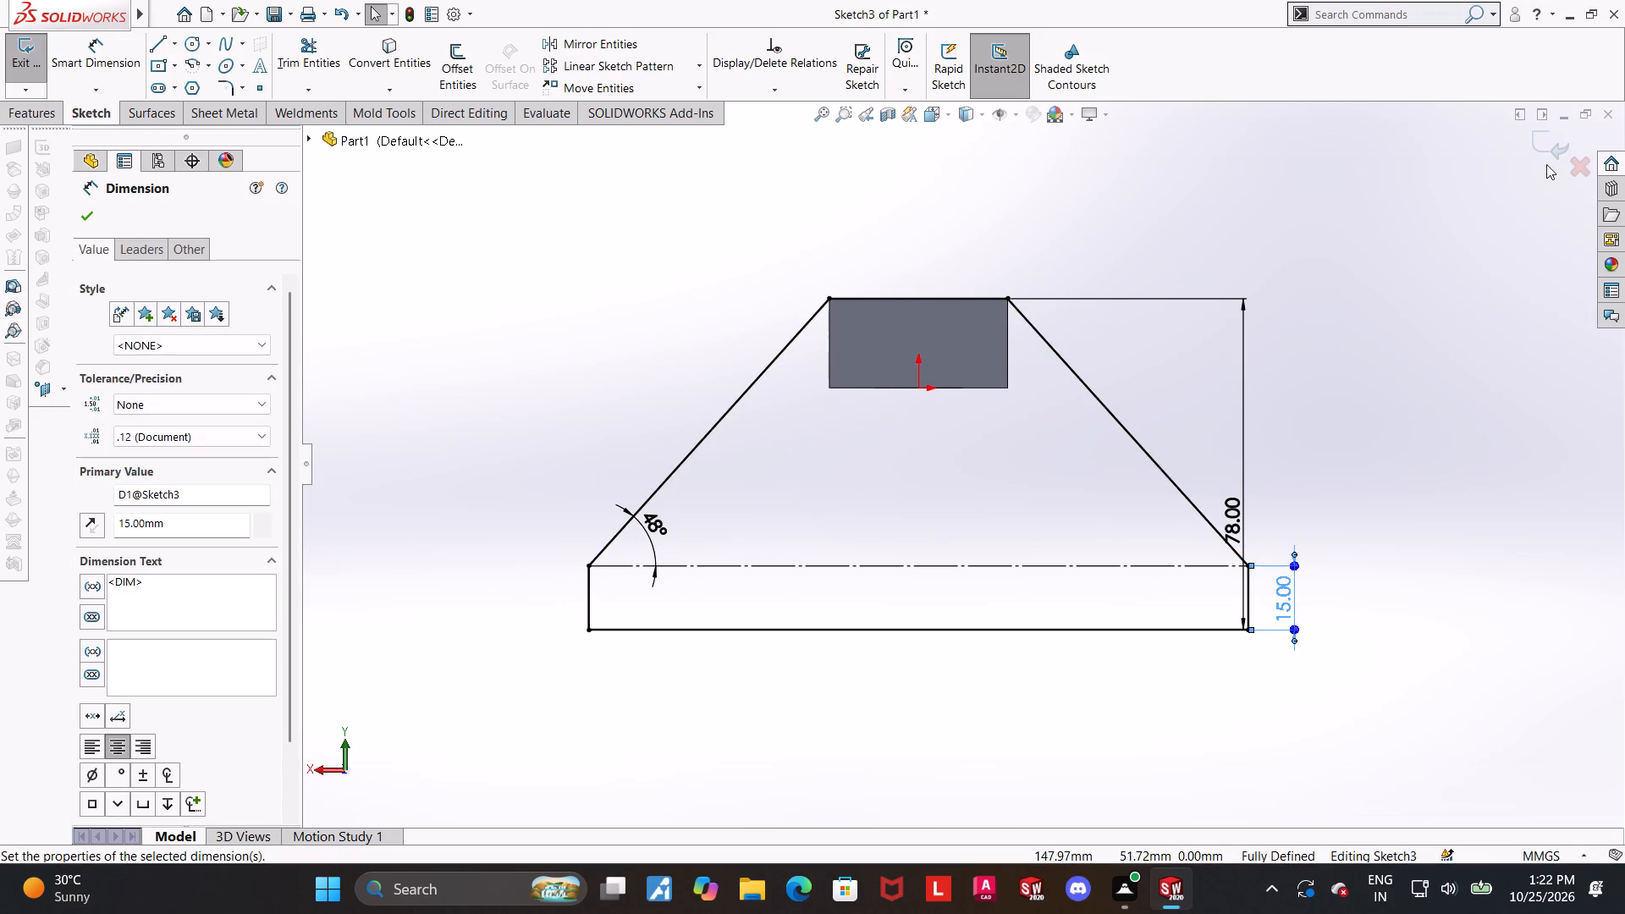
pyautogui.click(1546, 154)
pyautogui.scroll(4, 1030, 546)
pyautogui.moveTo(945, 593); pyautogui.dragTo(1193, 735, button='middle')
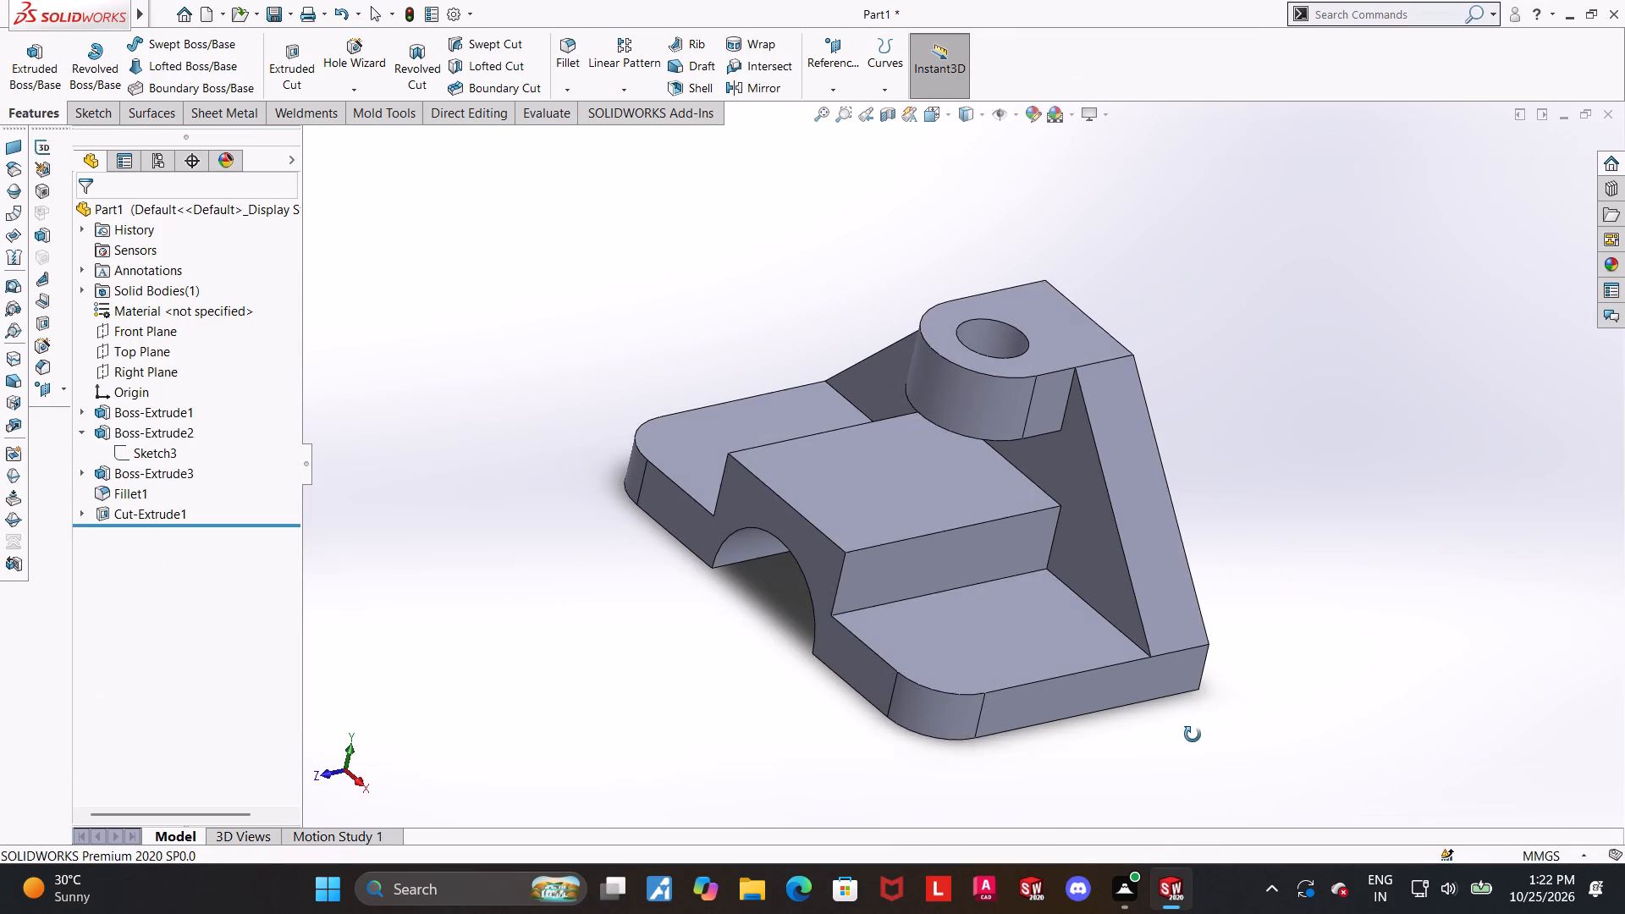
# Examine the corrected bracket from a low front angle and in the isometric view.
pyautogui.moveTo(1193, 735); pyautogui.dragTo(1193, 731, button='middle')
pyautogui.click(928, 110)
pyautogui.click(779, 475)
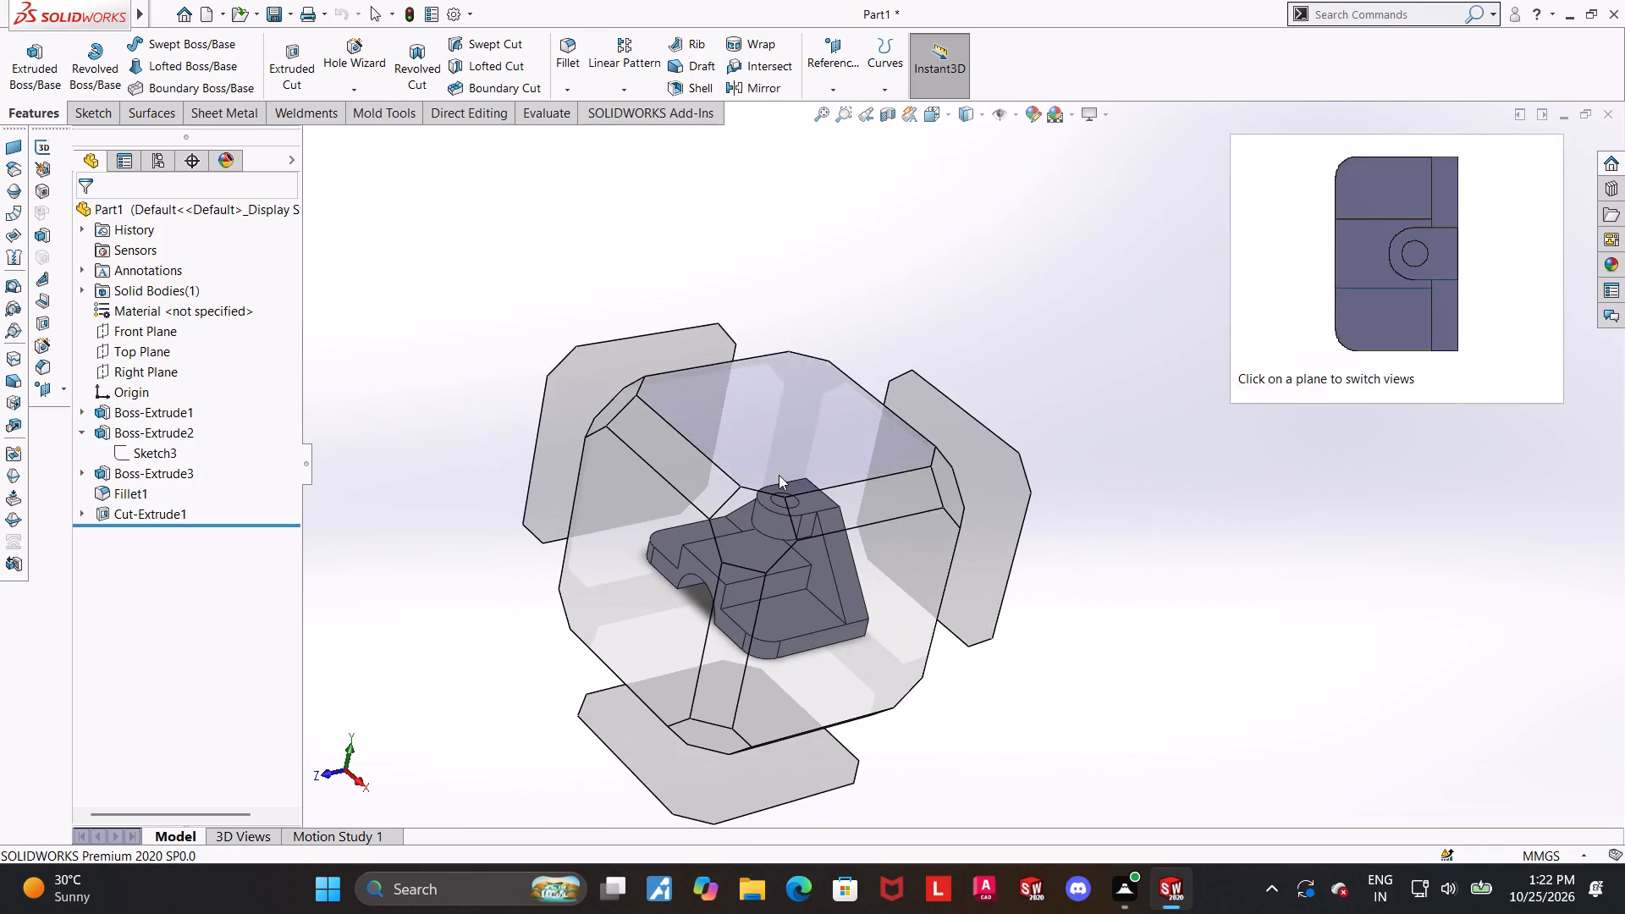
pyautogui.scroll(1, 1146, 602)
pyautogui.moveTo(1143, 602); pyautogui.dragTo(1183, 284, button='middle')
pyautogui.click(1199, 429)
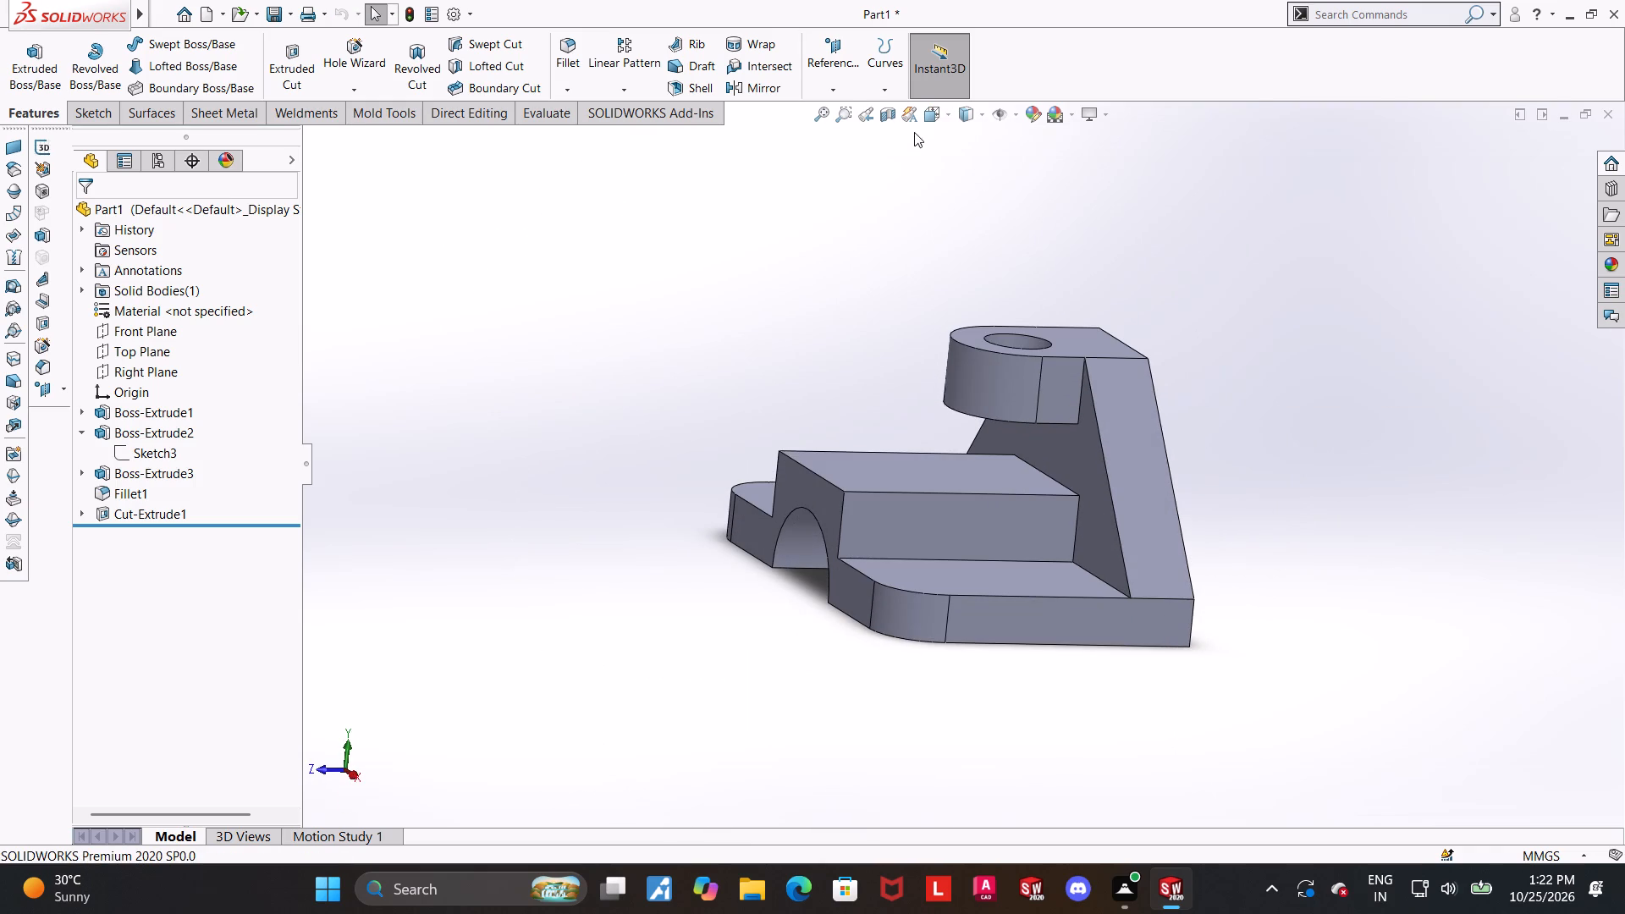
pyautogui.click(933, 120)
pyautogui.click(709, 448)
pyautogui.scroll(2, 1288, 748)
pyautogui.scroll(-1, 1162, 747)
pyautogui.click(1138, 720)
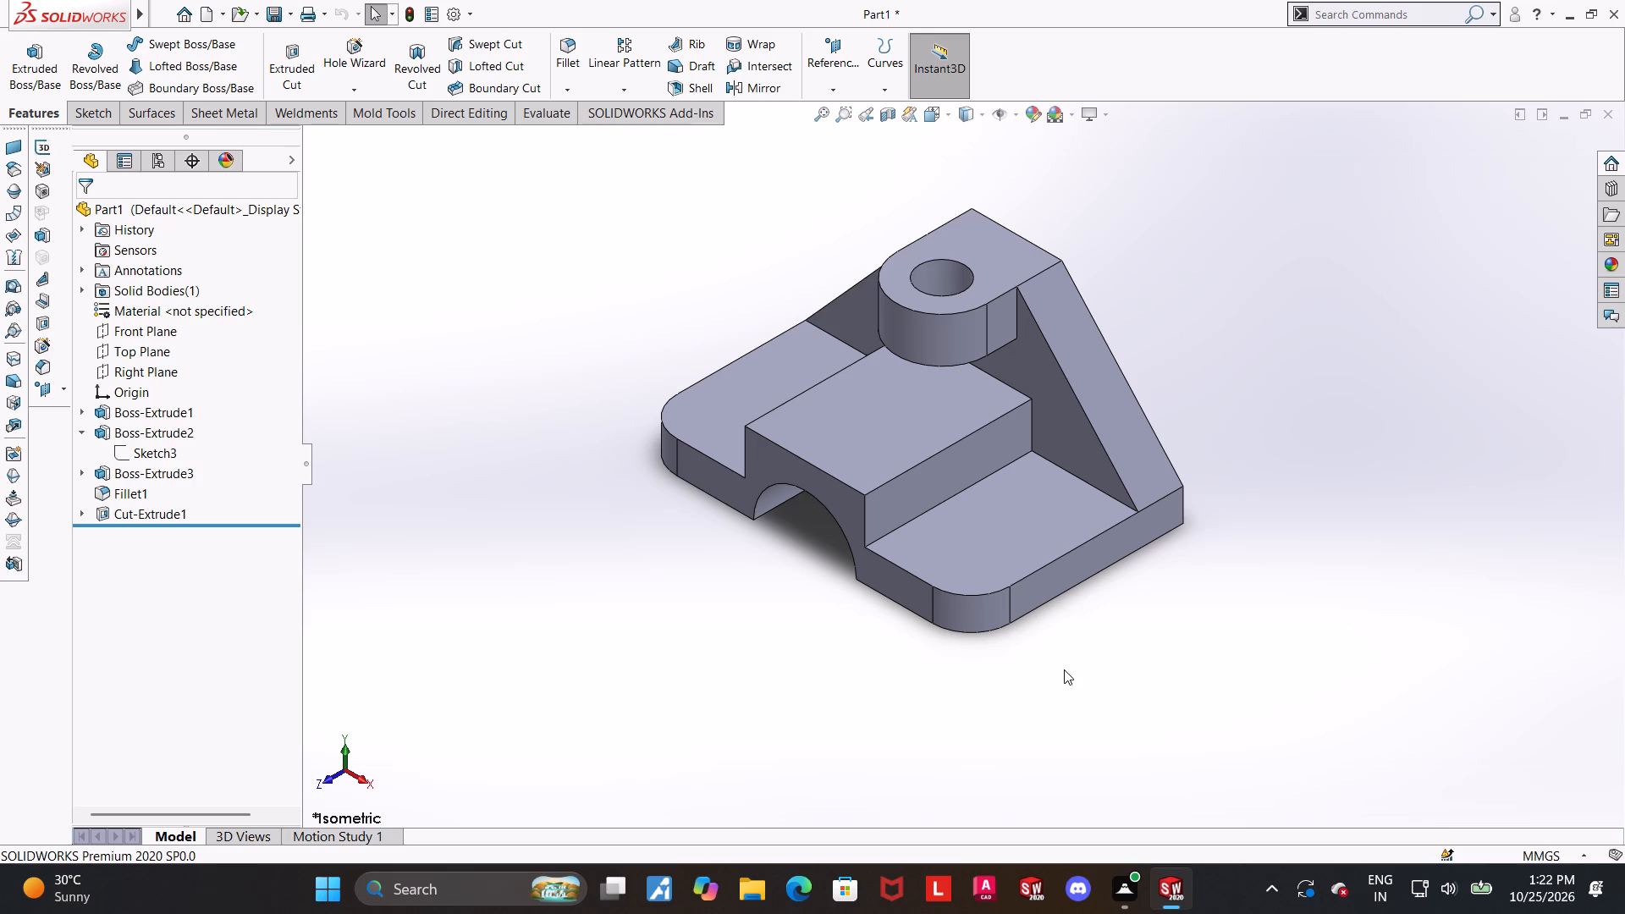
pyautogui.scroll(-1, 805, 335)
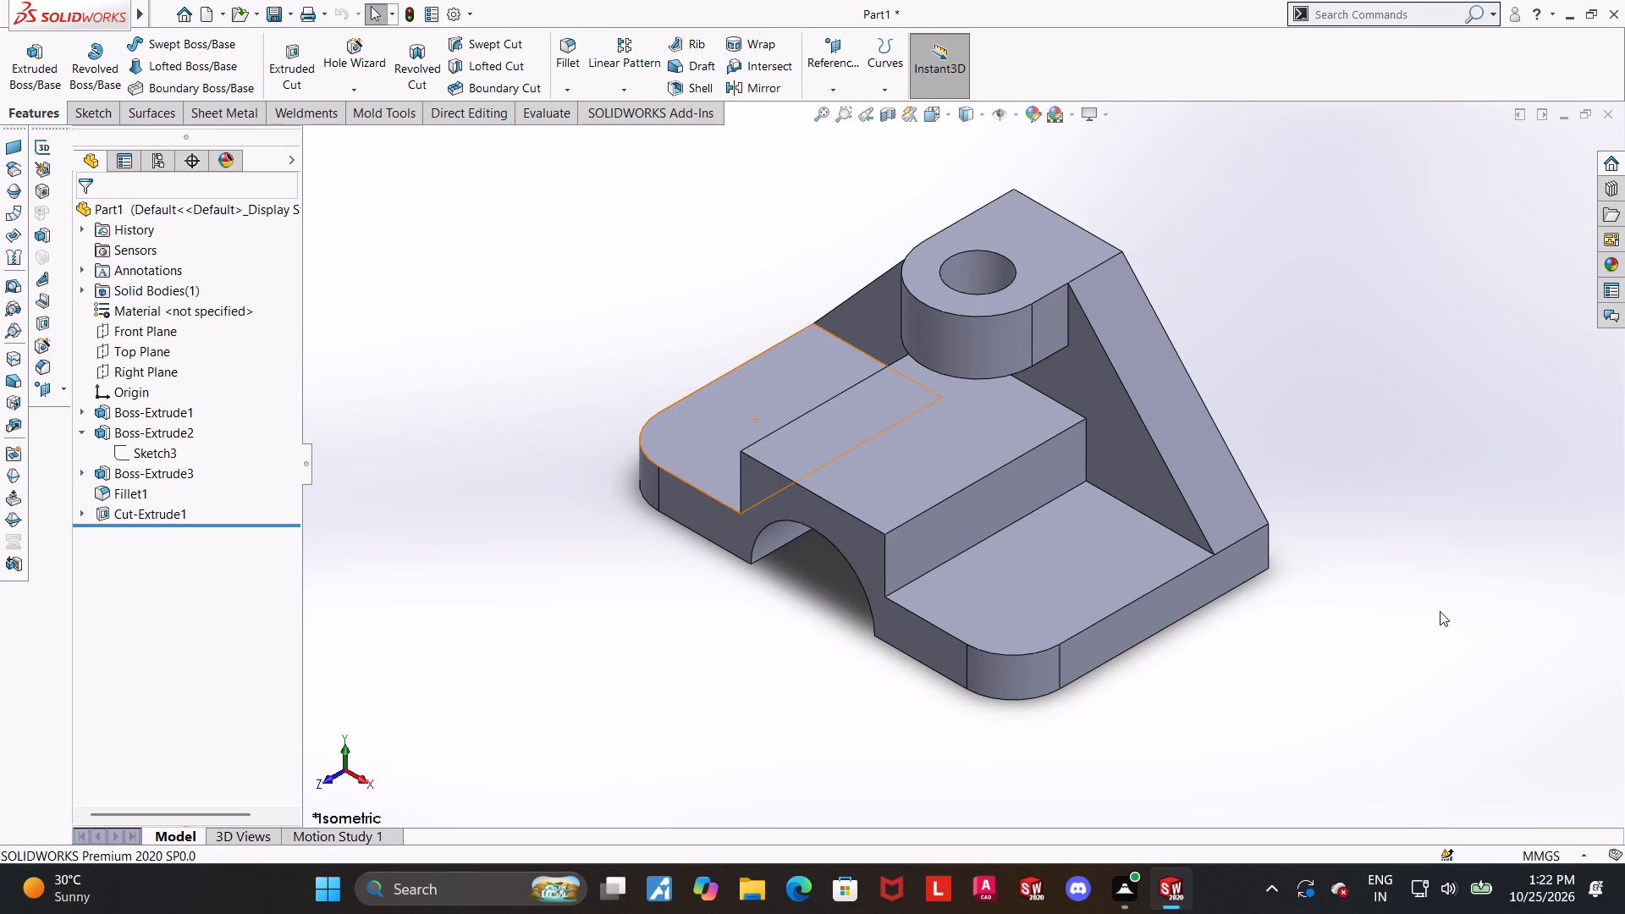
pyautogui.click(1440, 611)
# Change the whole part's appearance color to bright yellow from the standard swatches, trying green and orange shades before applying it.
pyautogui.rightClick(163, 204)
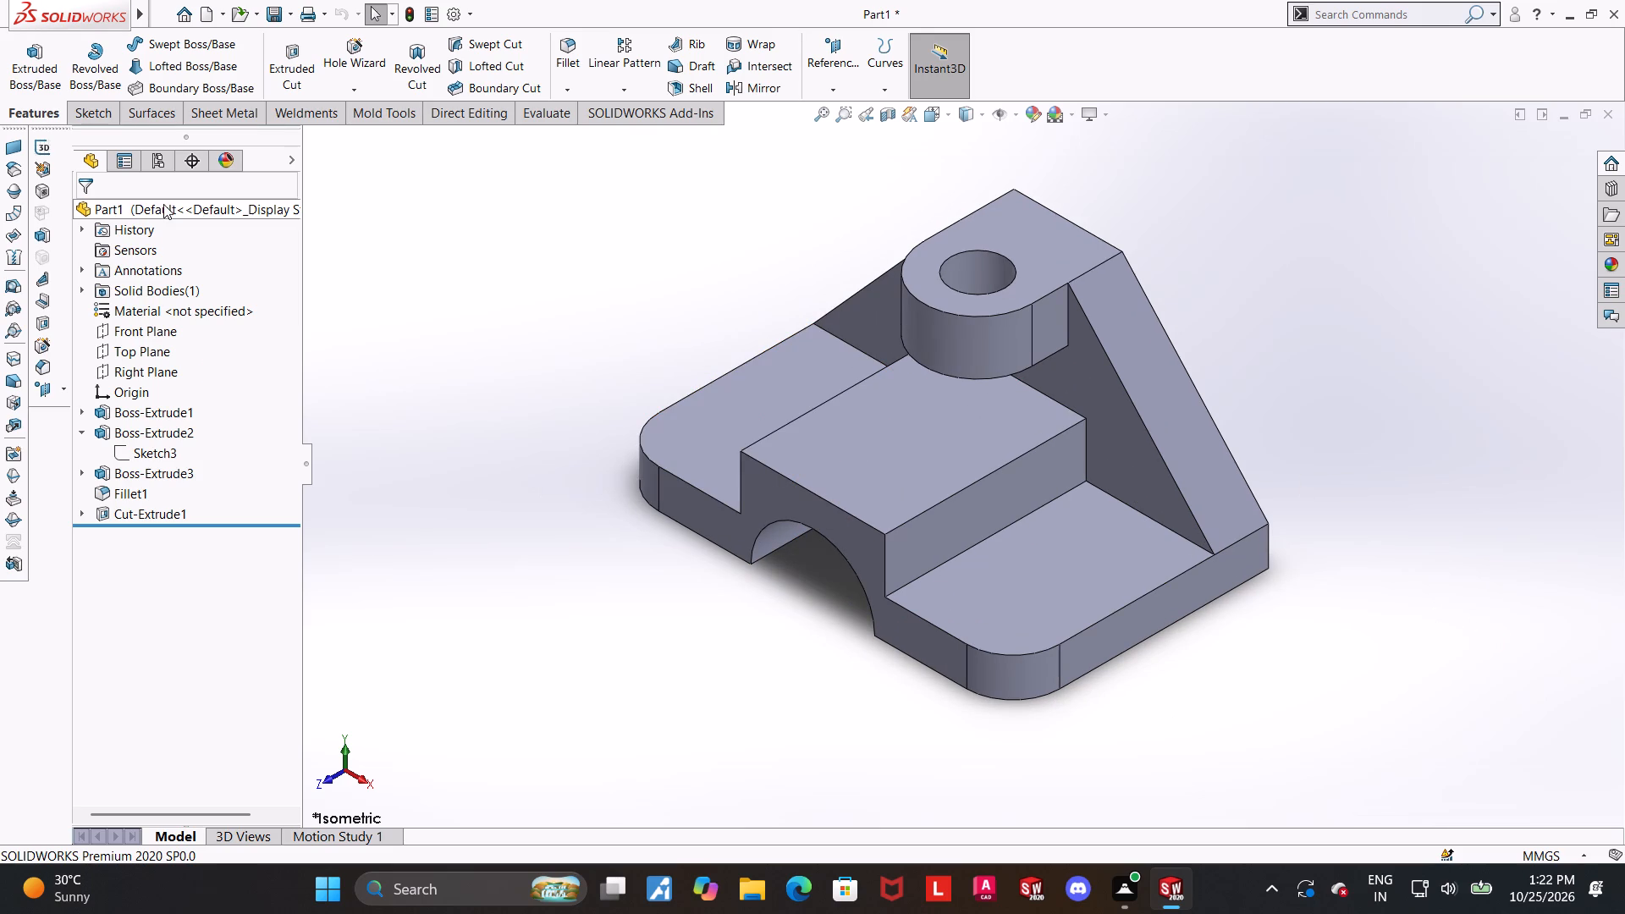
pyautogui.click(196, 184)
pyautogui.click(219, 218)
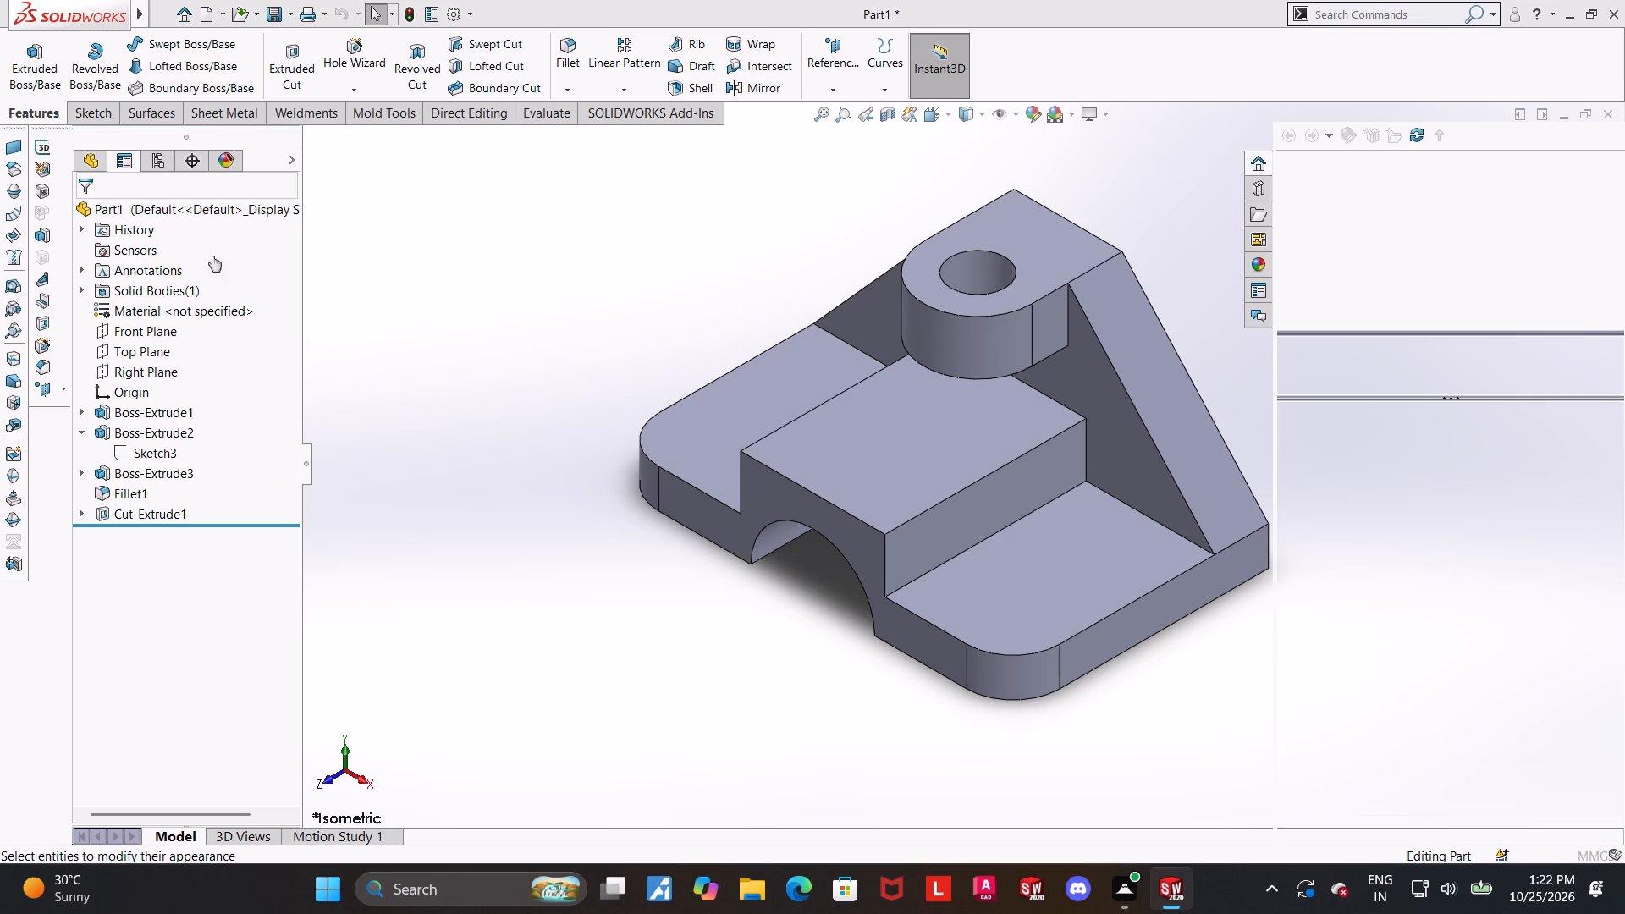
pyautogui.click(157, 643)
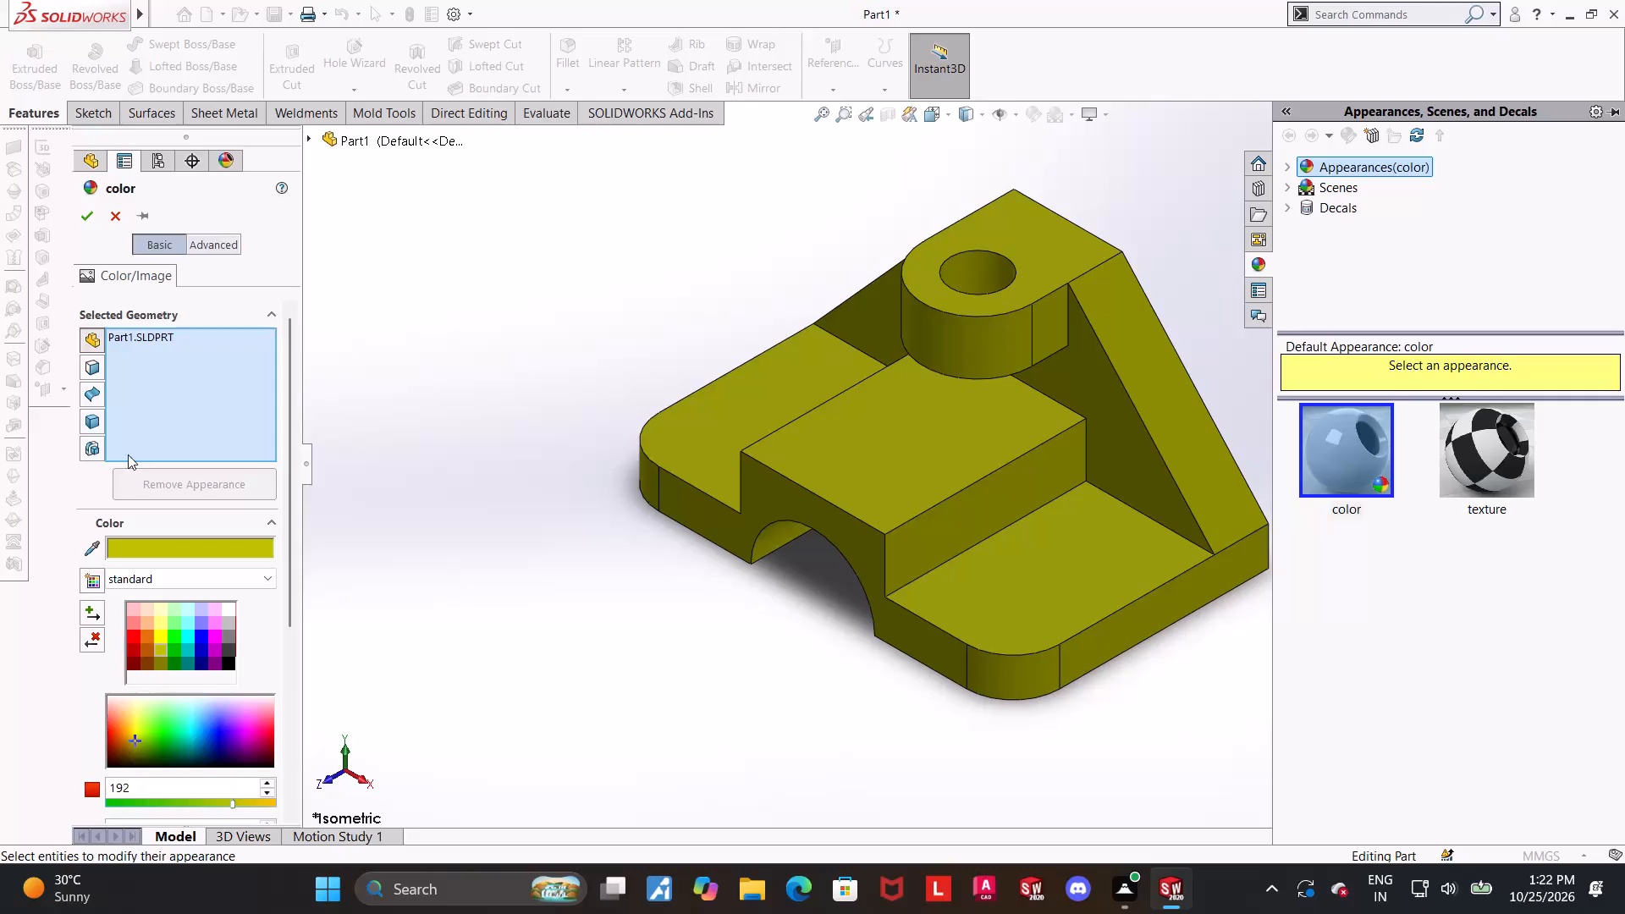
pyautogui.click(158, 624)
pyautogui.click(162, 641)
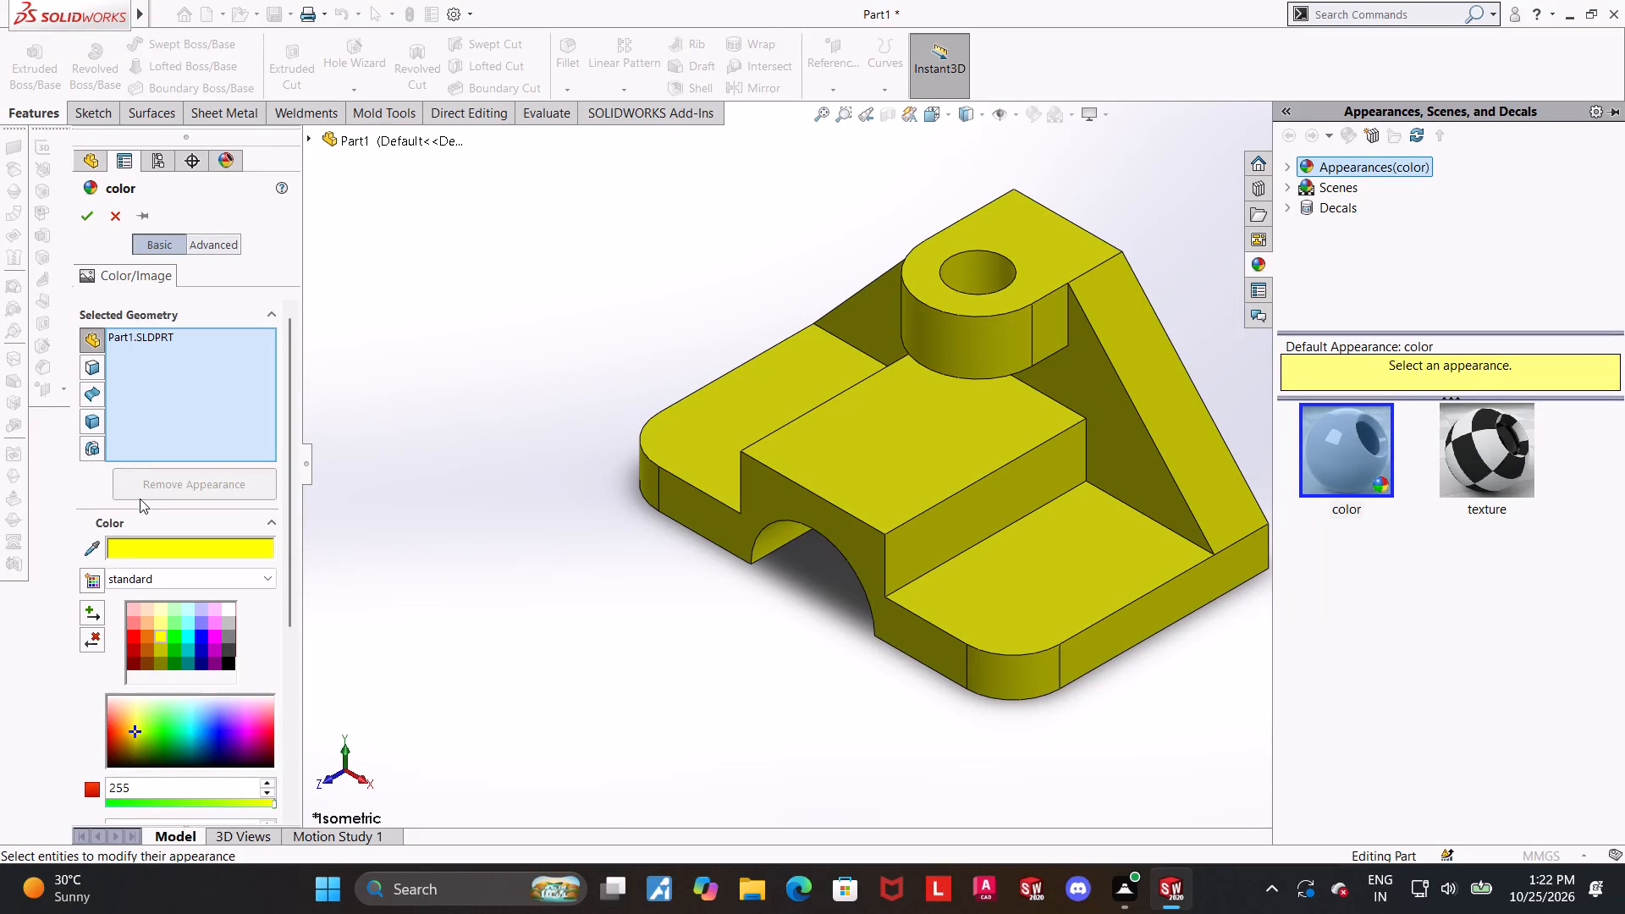
pyautogui.moveTo(134, 726); pyautogui.dragTo(142, 724)
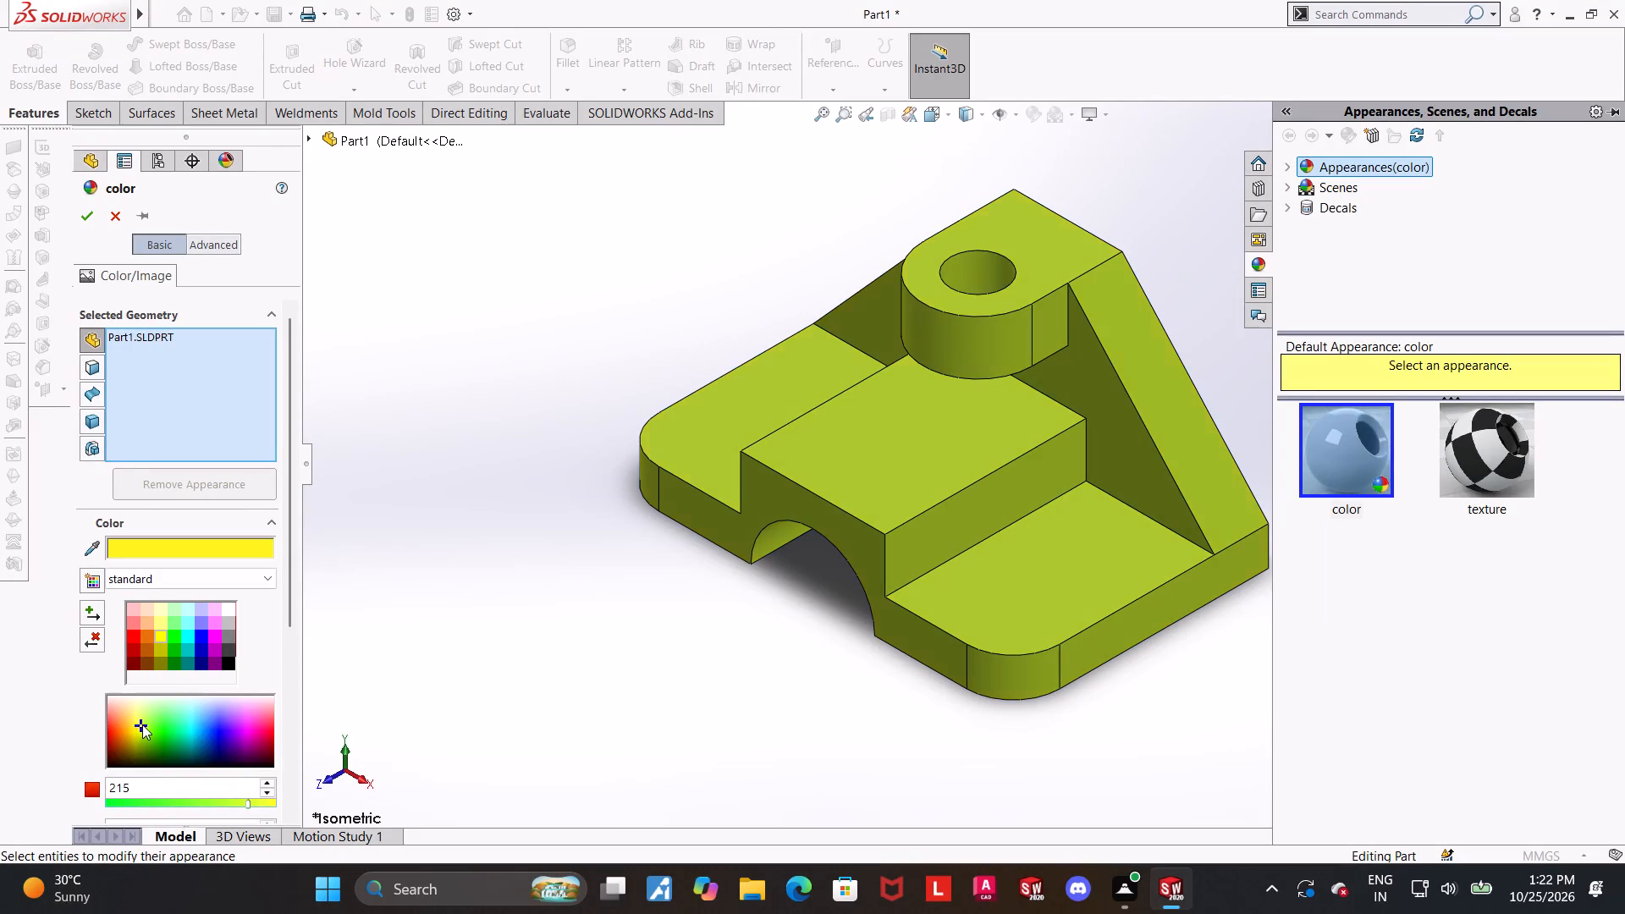
pyautogui.moveTo(142, 724); pyautogui.dragTo(136, 722)
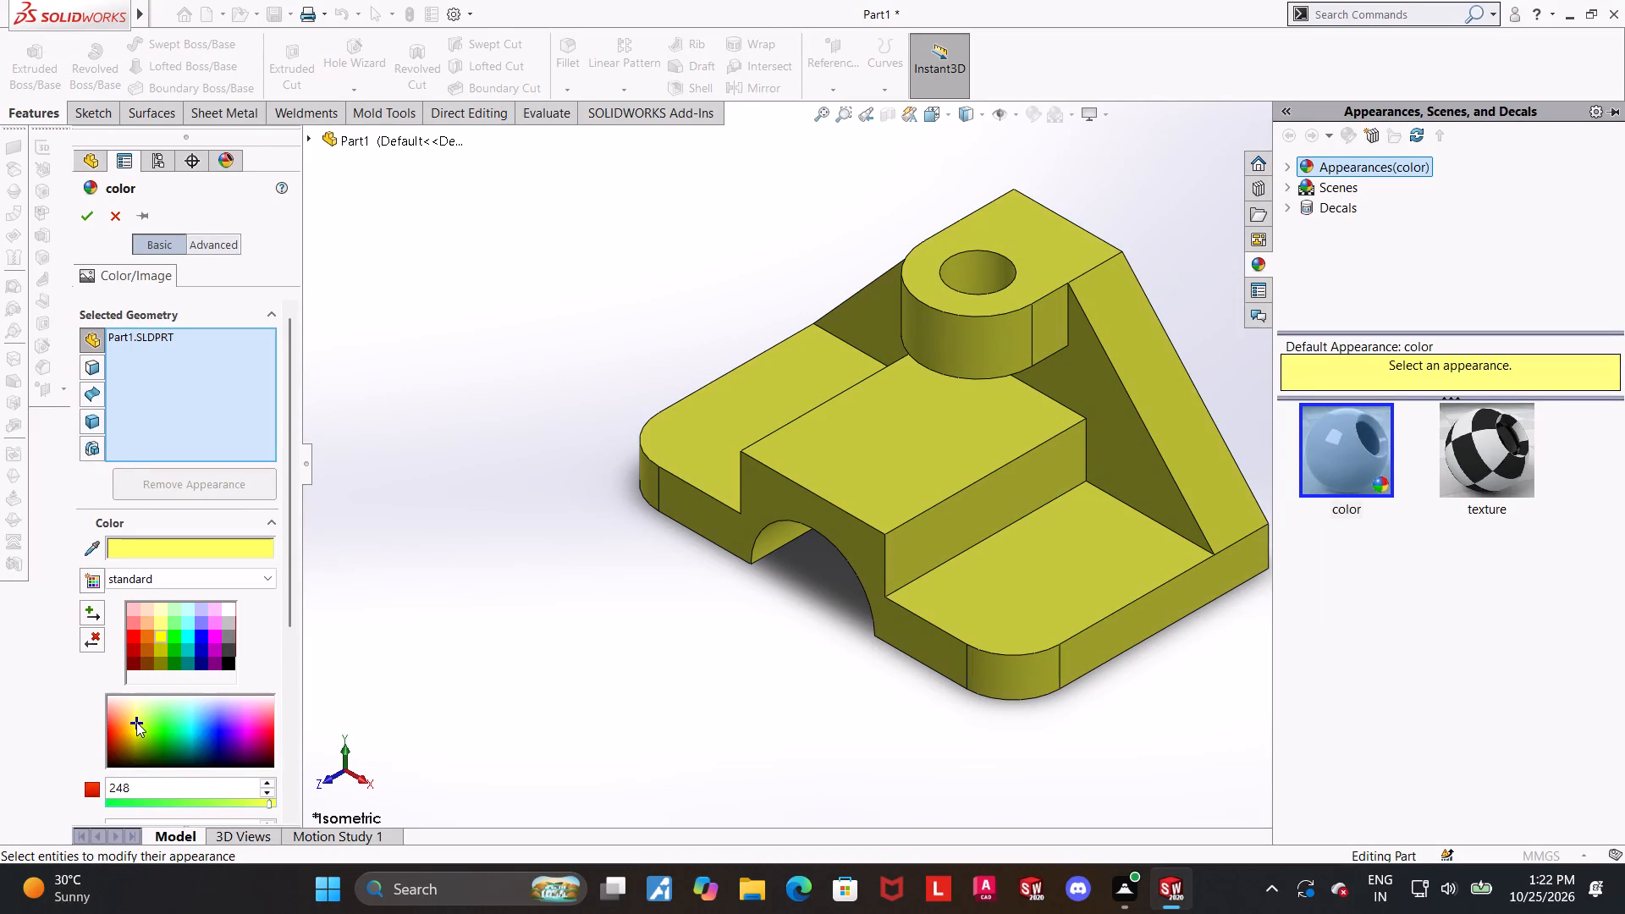
pyautogui.moveTo(136, 722); pyautogui.dragTo(136, 728)
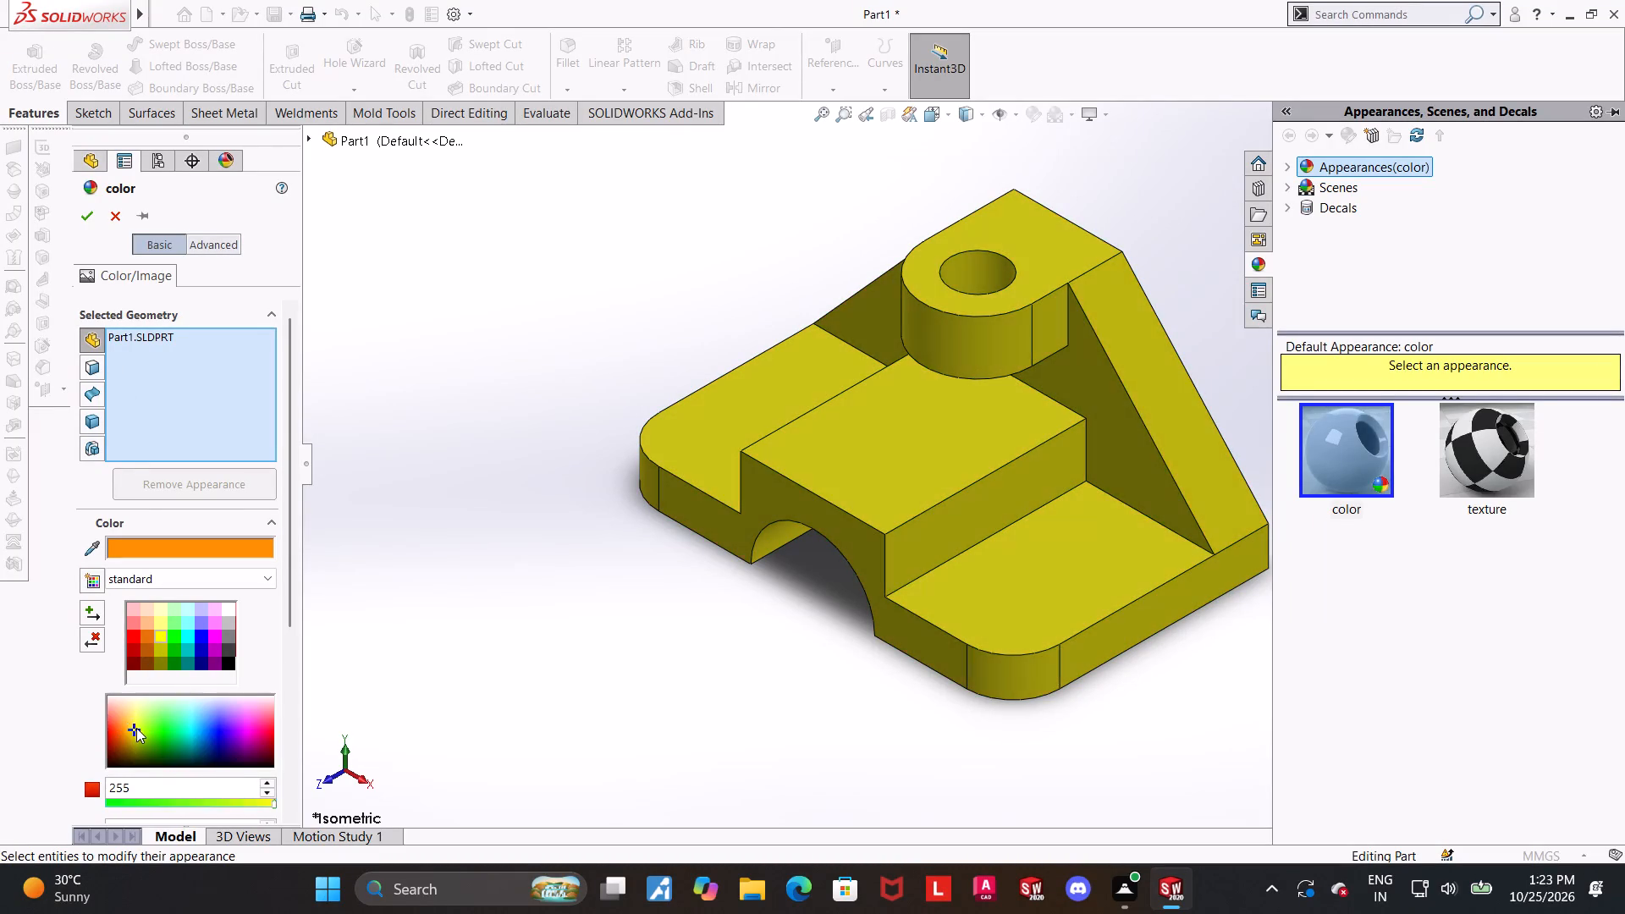
pyautogui.moveTo(136, 728); pyautogui.dragTo(120, 725)
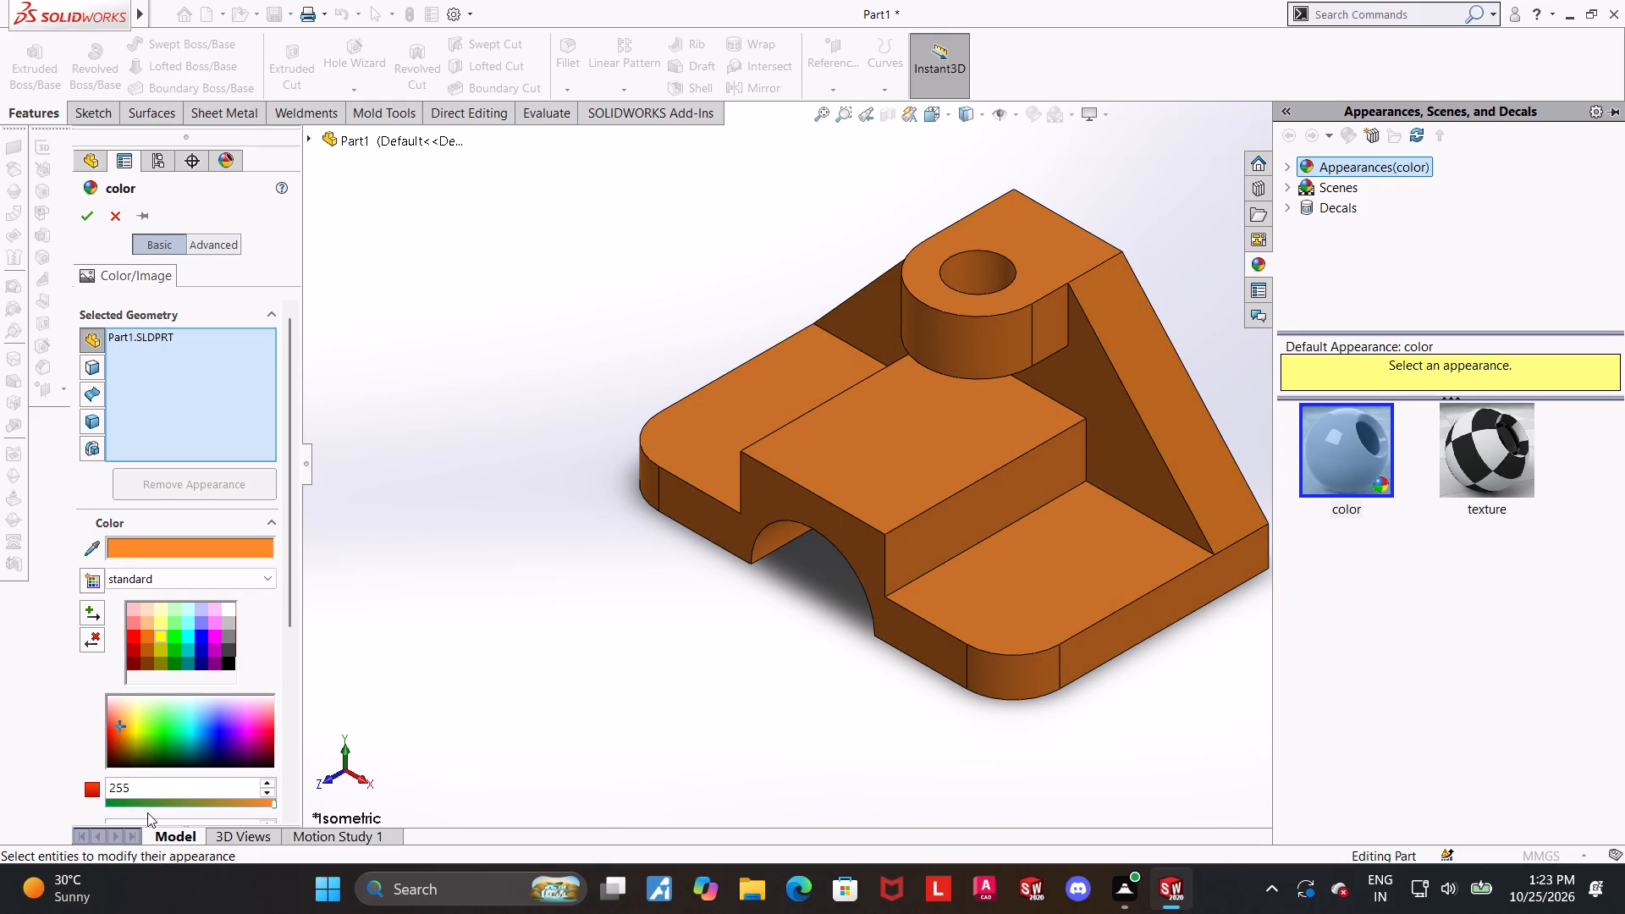
pyautogui.click(161, 634)
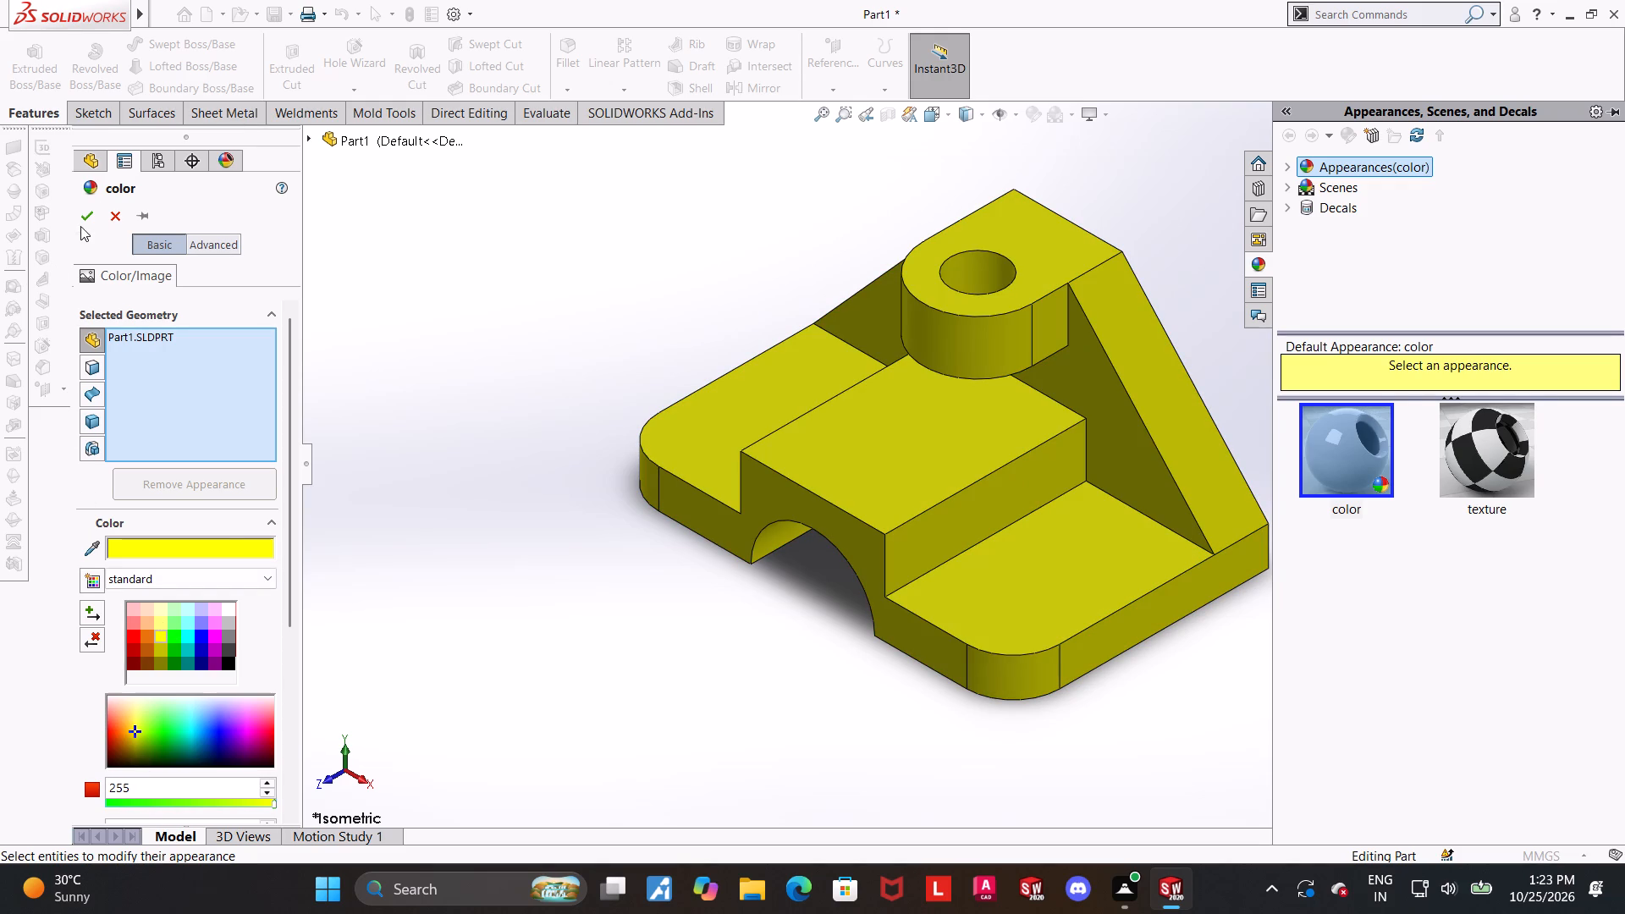
pyautogui.click(81, 220)
pyautogui.click(504, 474)
pyautogui.click(1451, 649)
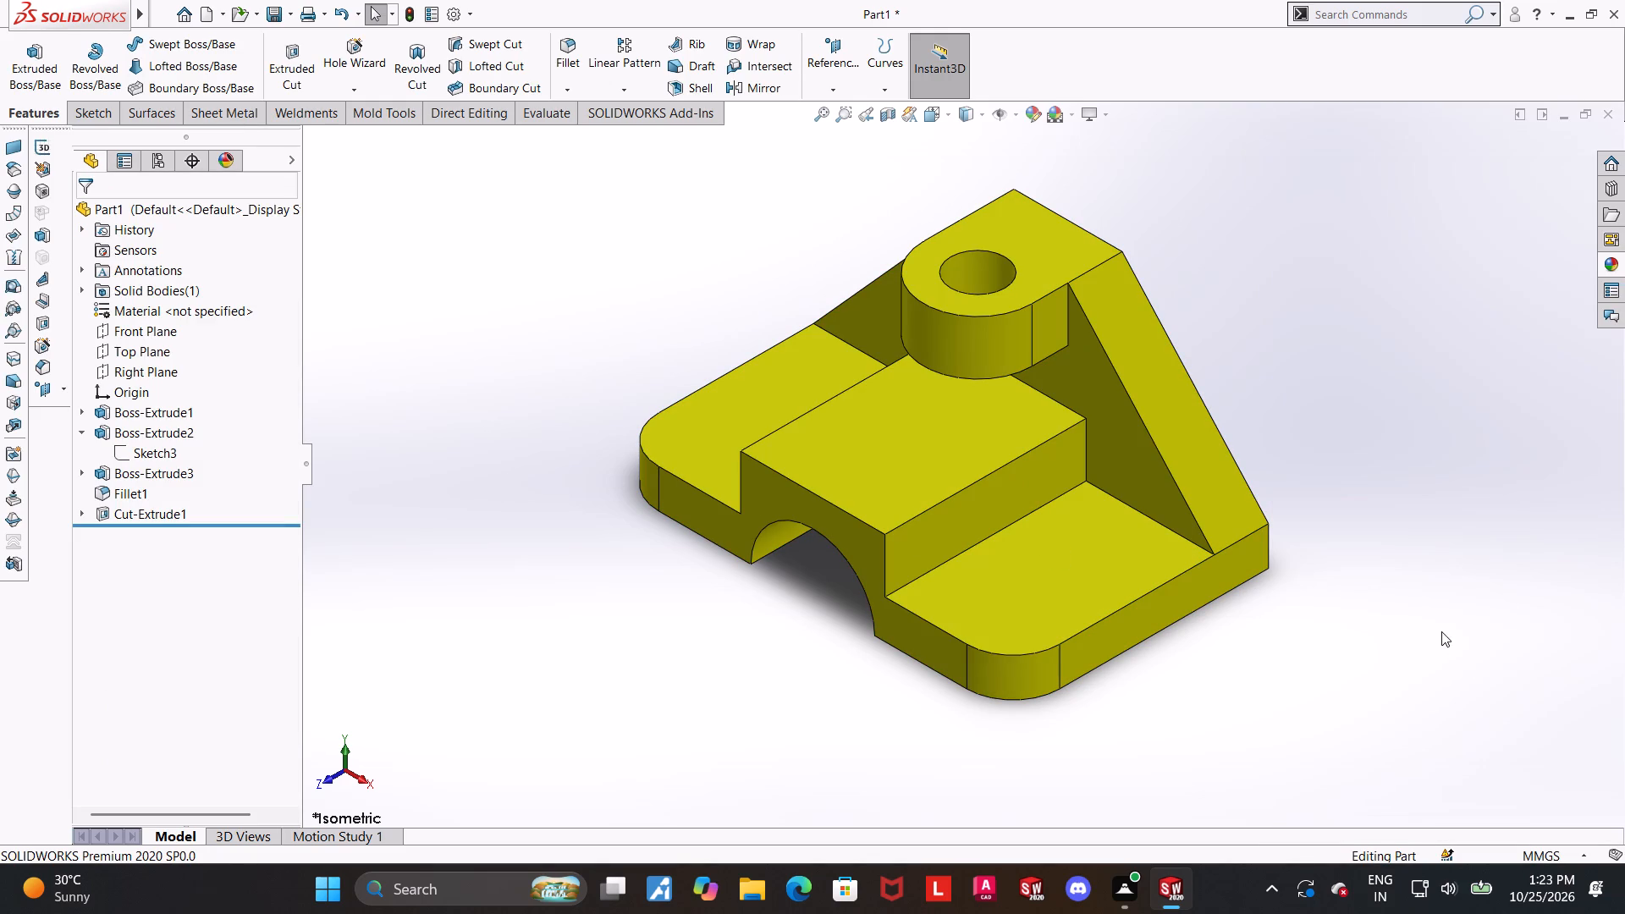
pyautogui.click(1273, 699)
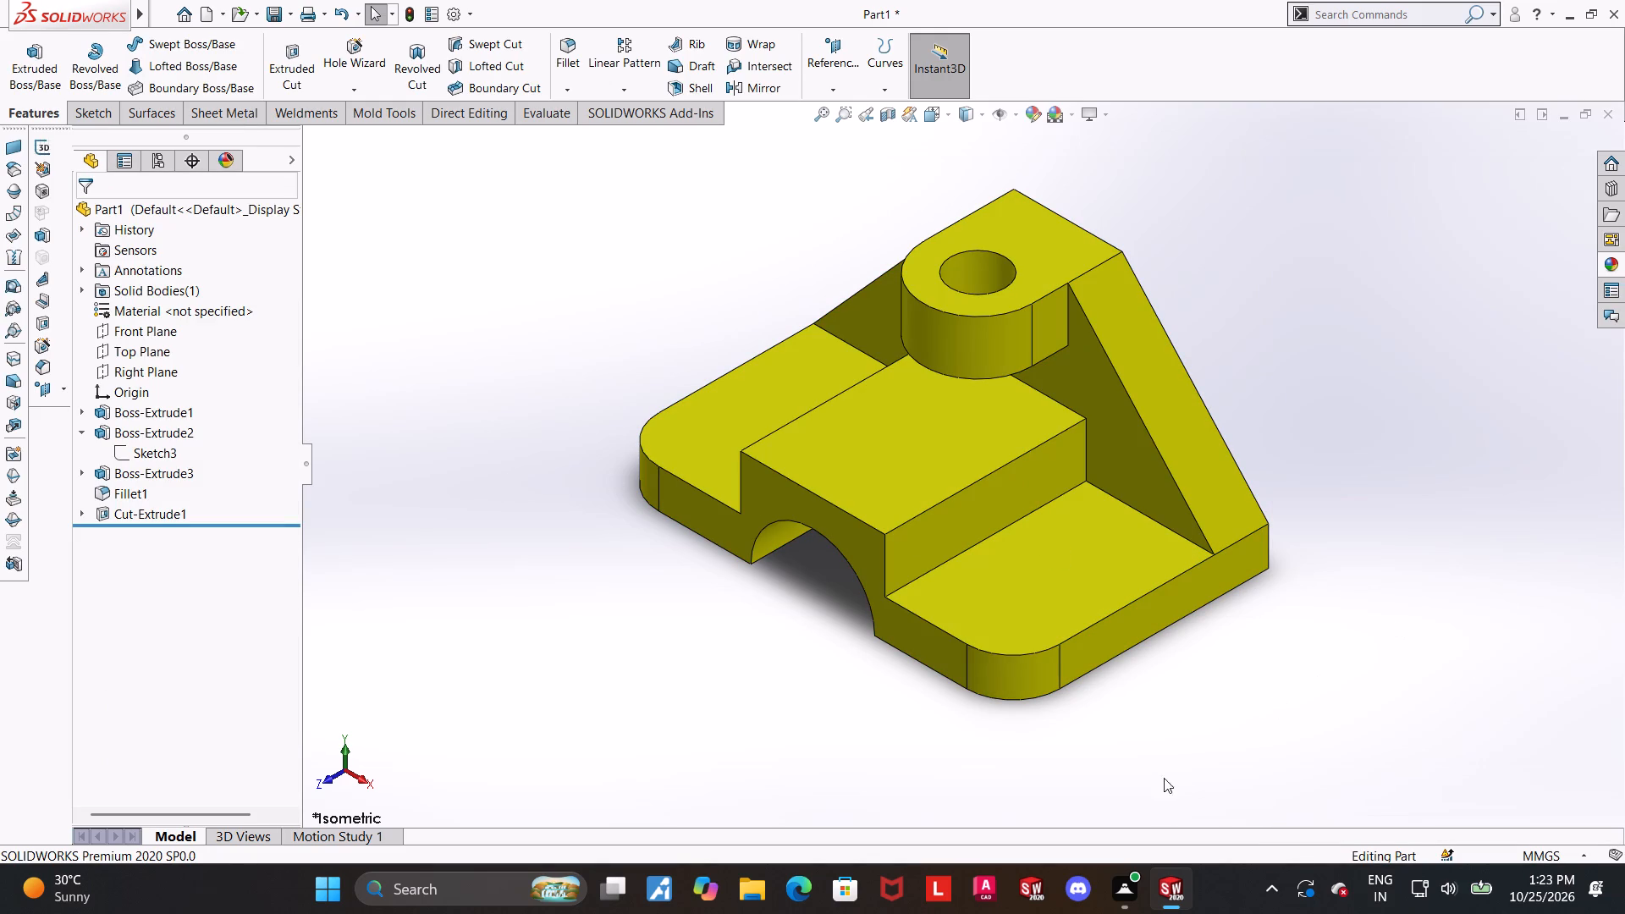
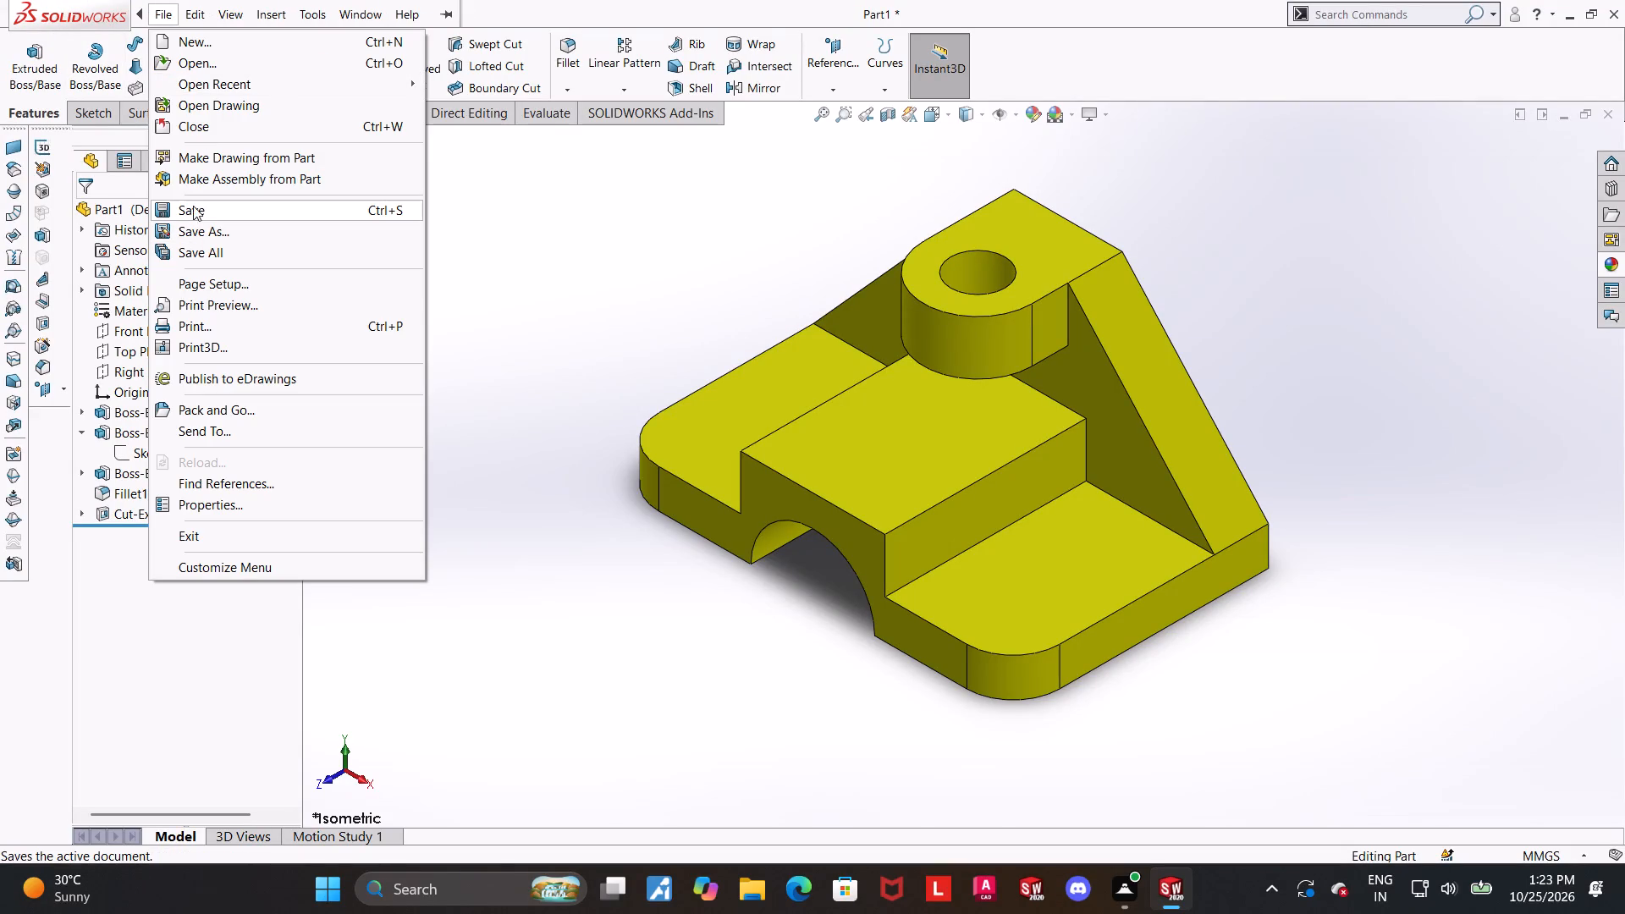
# Save the part in the Downloads folder as a SOLIDWORKS part named "angled gantry cleat".
pyautogui.click(200, 223)
pyautogui.write('angled ganmt')
pyautogui.press('BackSpace')
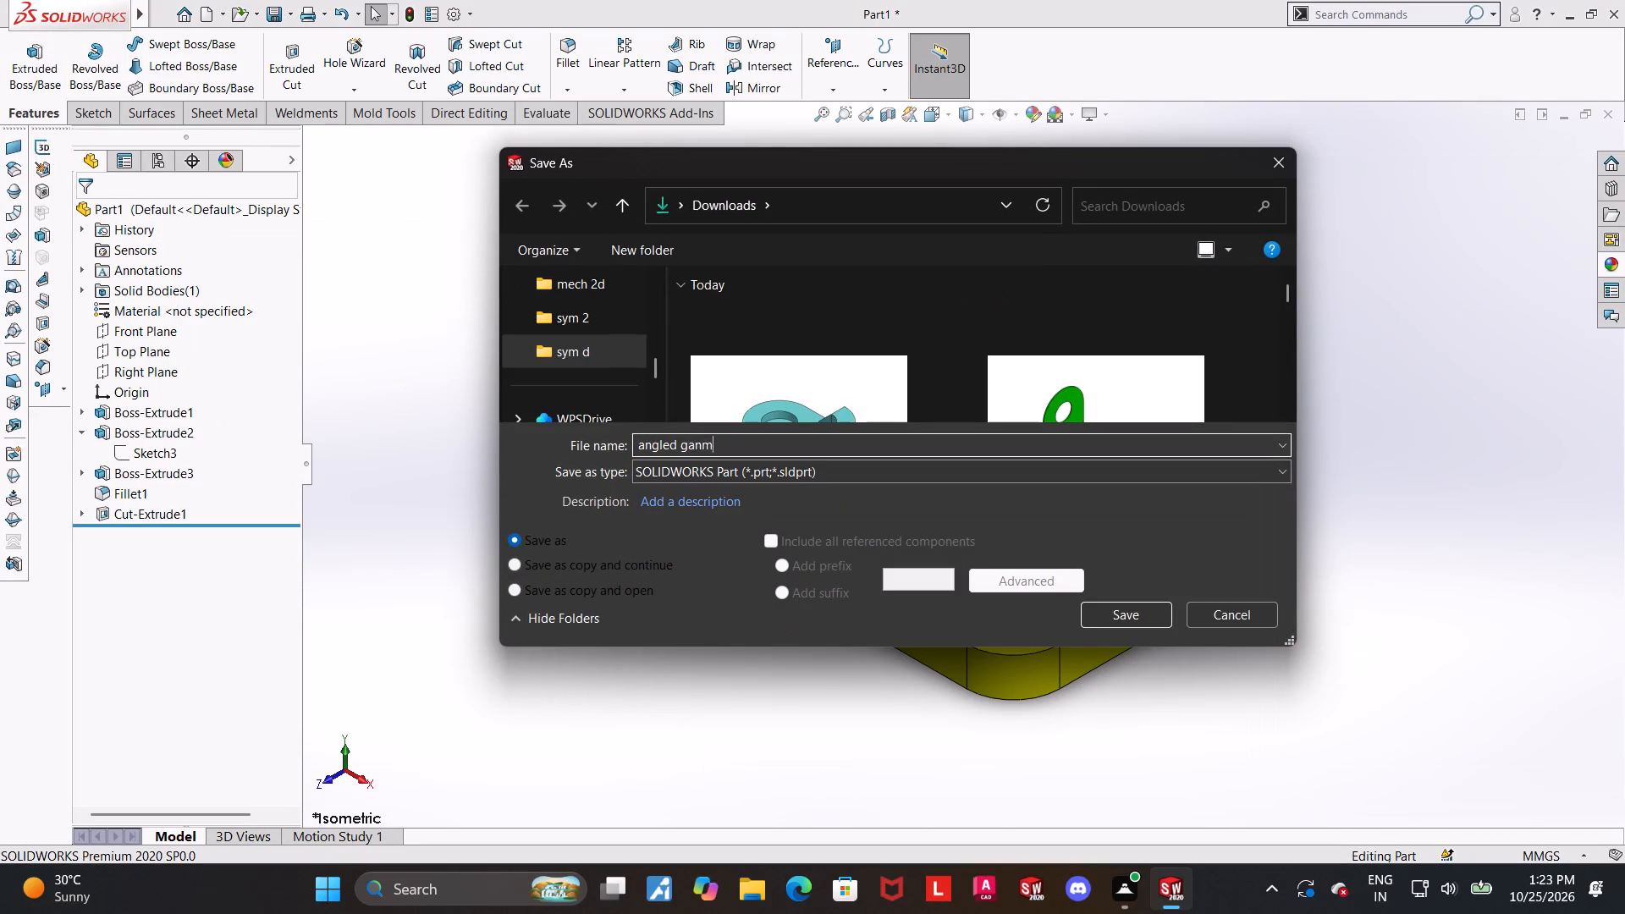
pyautogui.press('BackSpace')
pyautogui.write('try c')
pyautogui.write('leat')
pyautogui.press('Return')
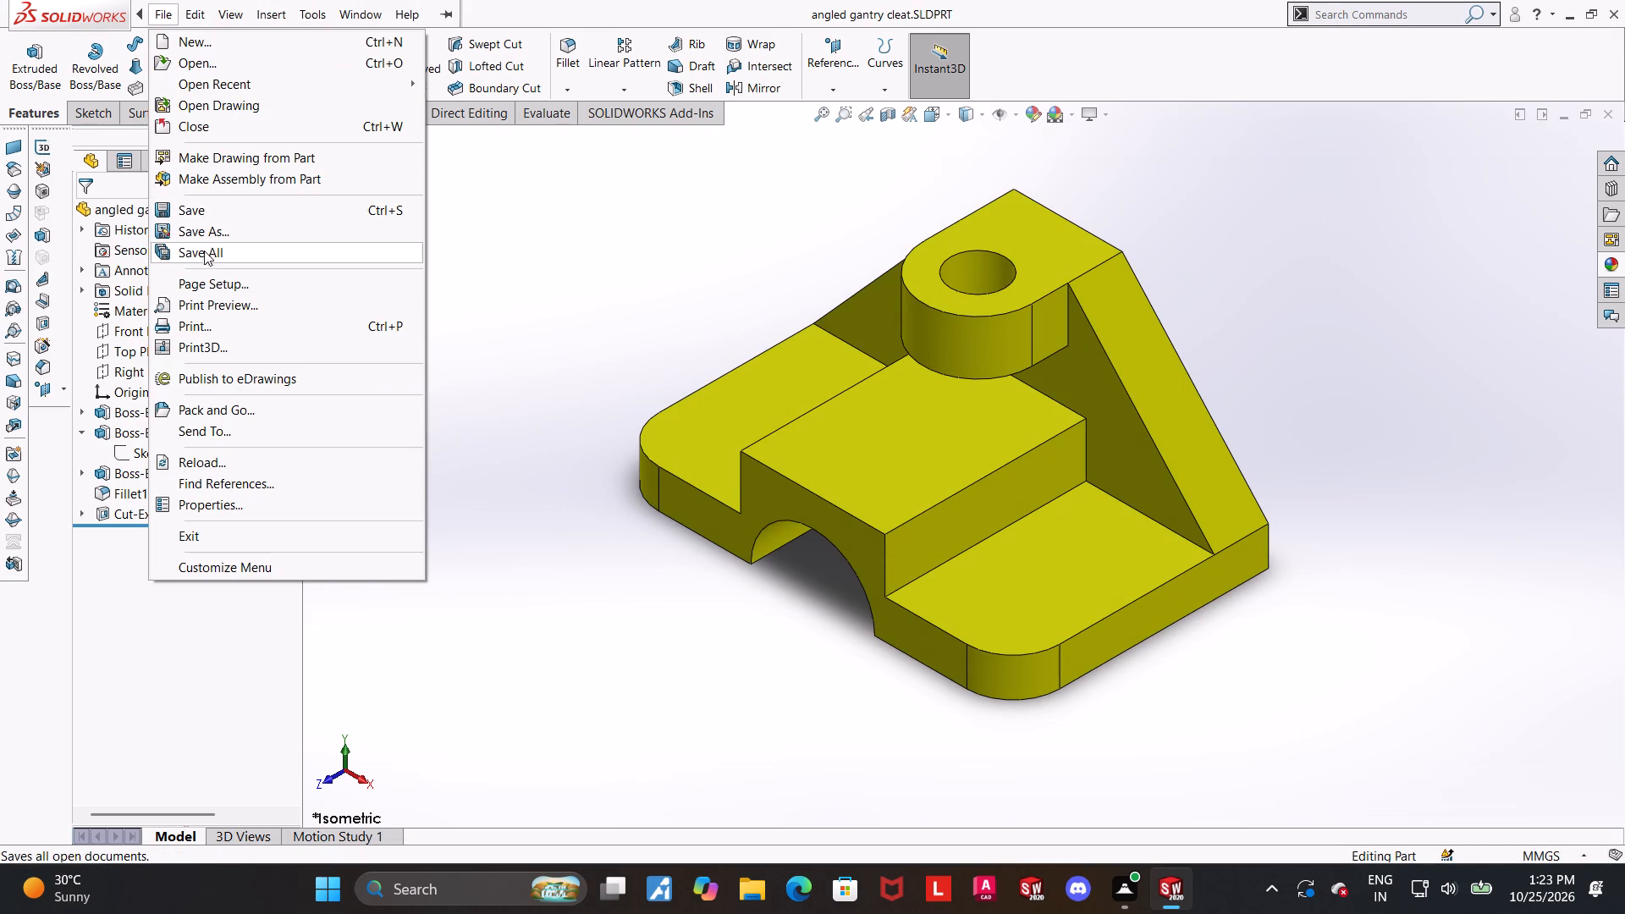
# Save a copy of the part in Adobe Portable Document Format (*.pdf), keeping the same file name.
pyautogui.click(201, 234)
pyautogui.click(692, 469)
pyautogui.click(761, 124)
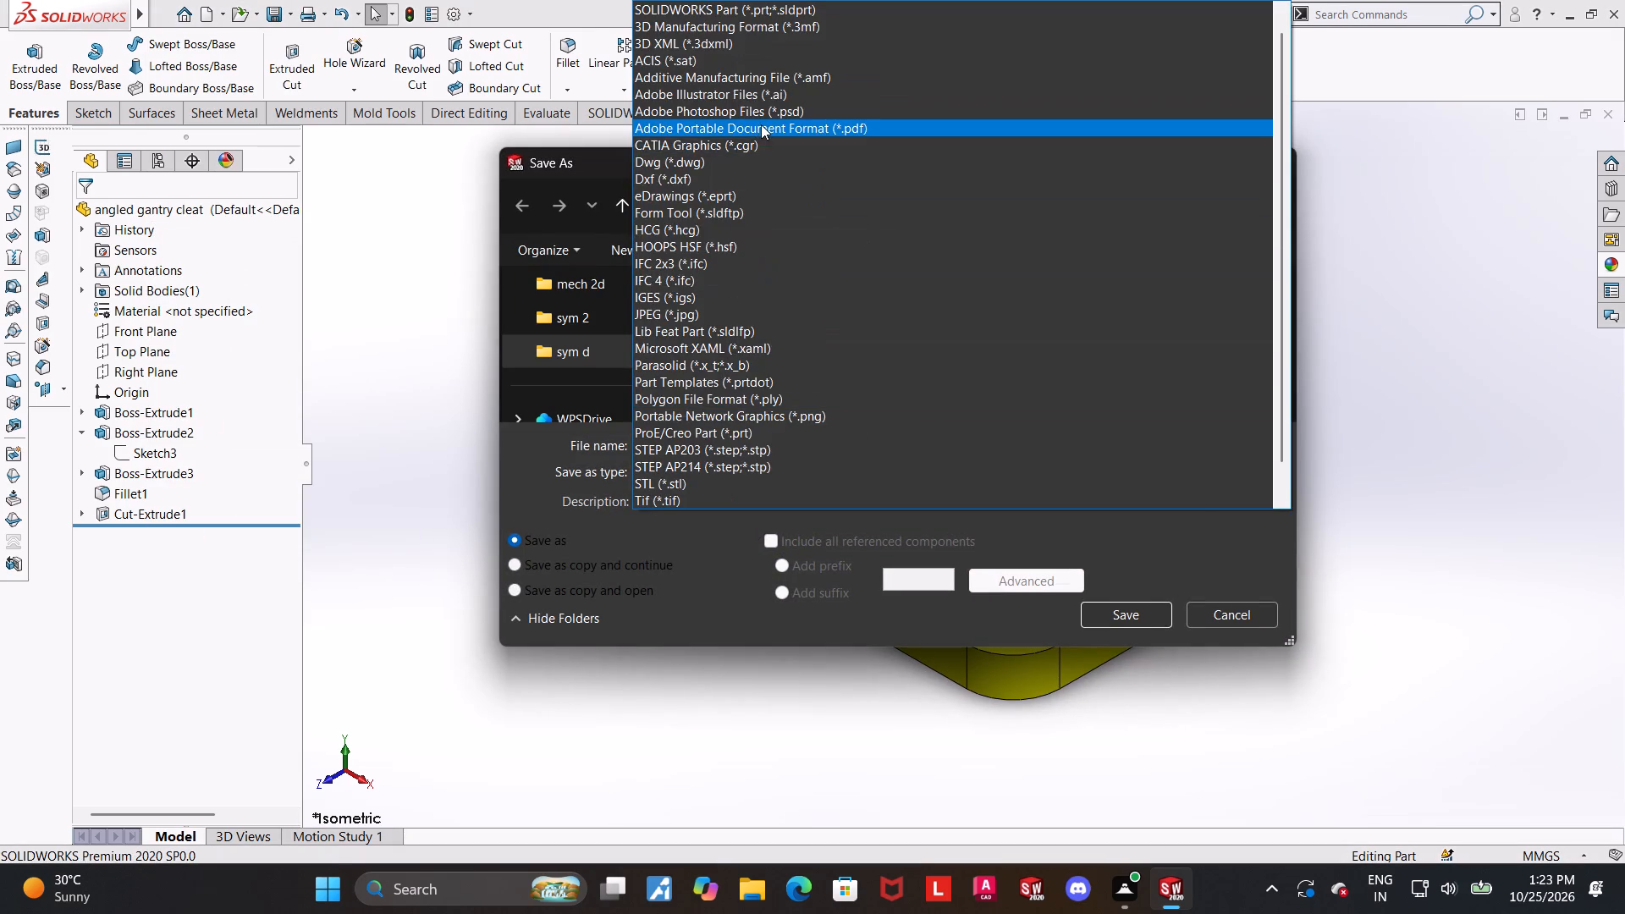
pyautogui.click(1153, 652)
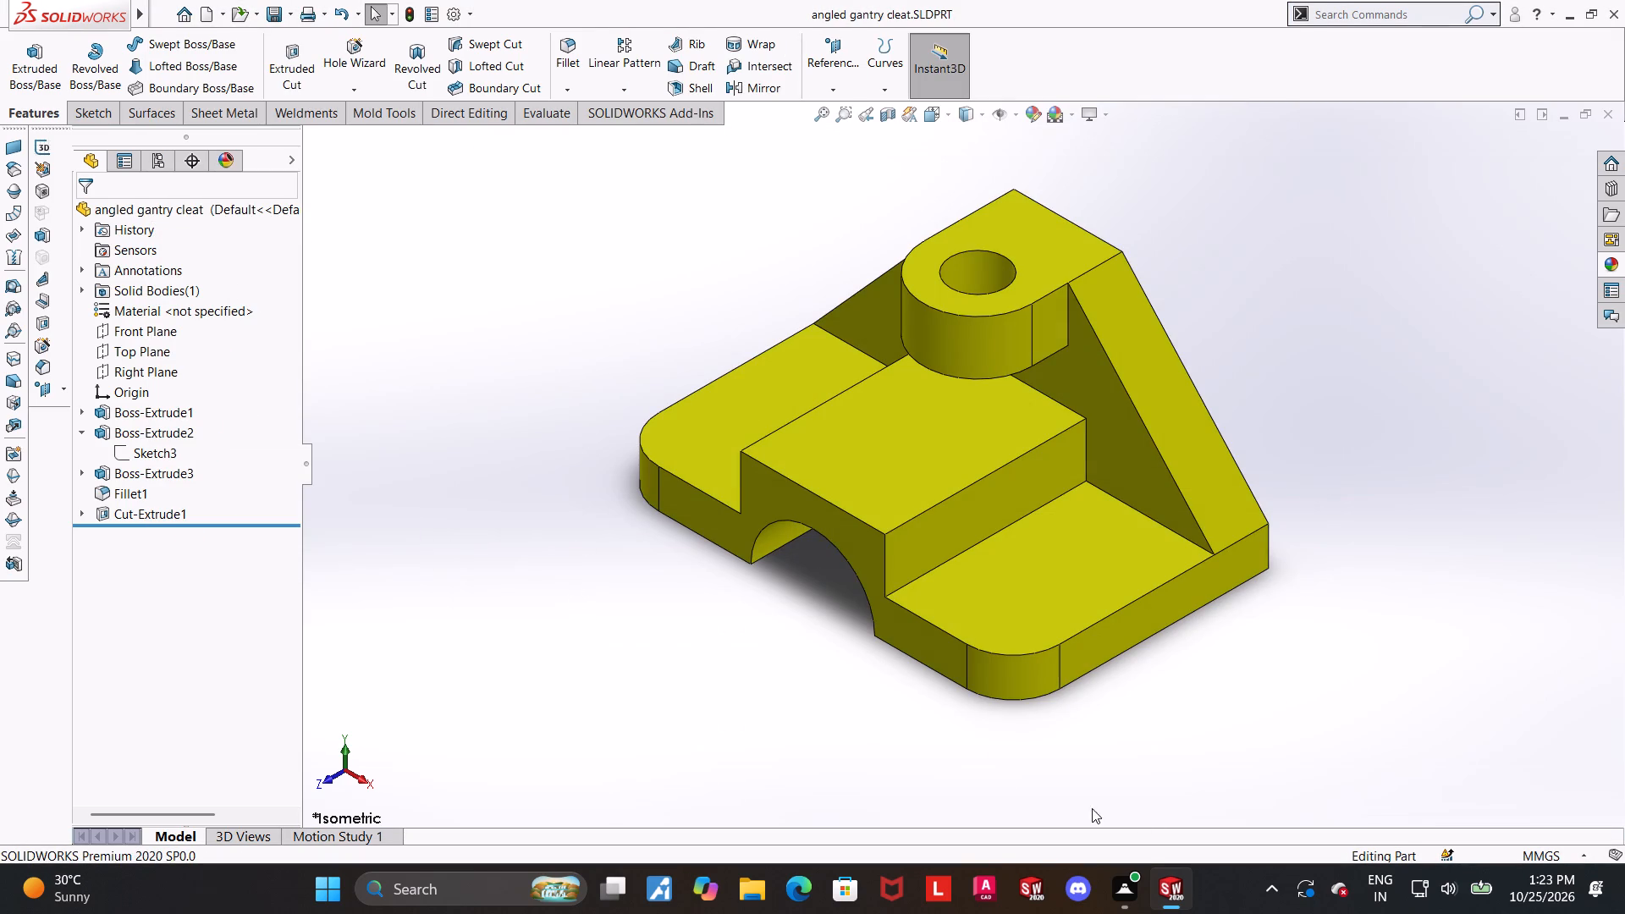